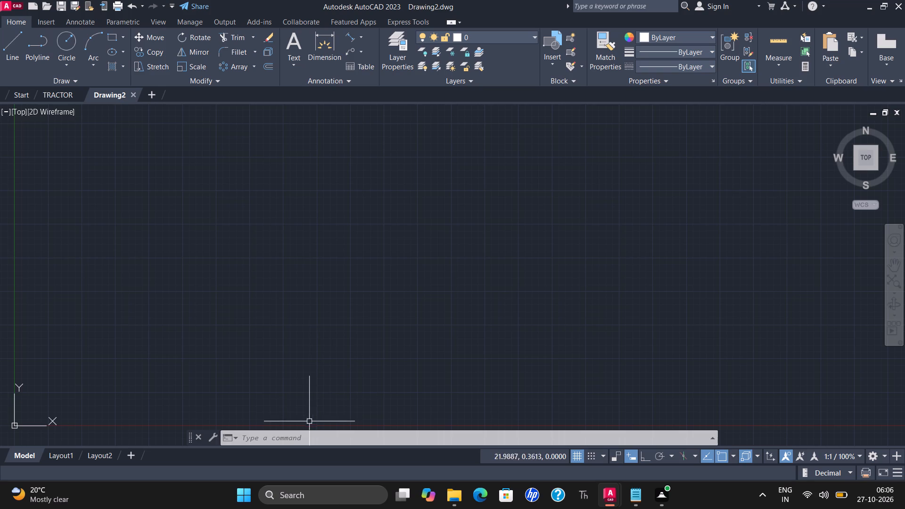
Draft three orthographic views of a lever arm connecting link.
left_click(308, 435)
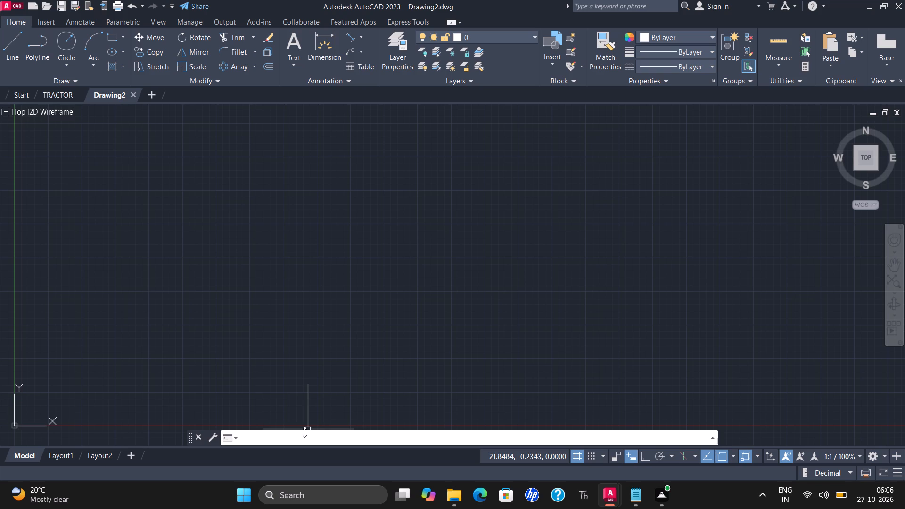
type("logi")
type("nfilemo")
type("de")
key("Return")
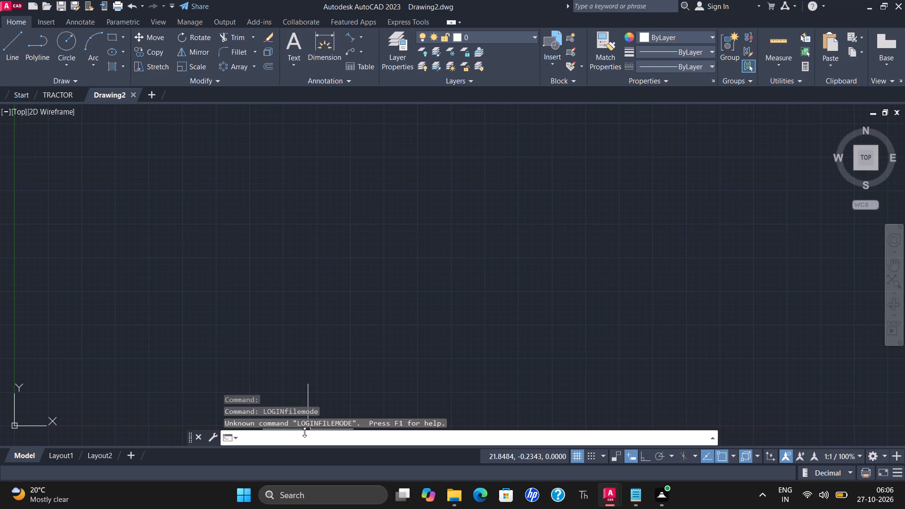
Set the LOGFILEMODE system variable to 1 and repeat the setting once with the same value.
type("log")
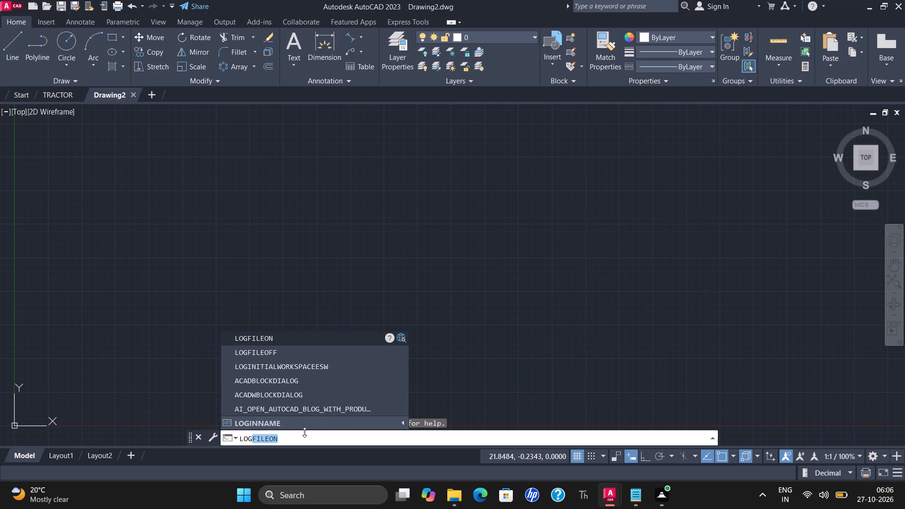
type("file")
type("mode")
key("Return")
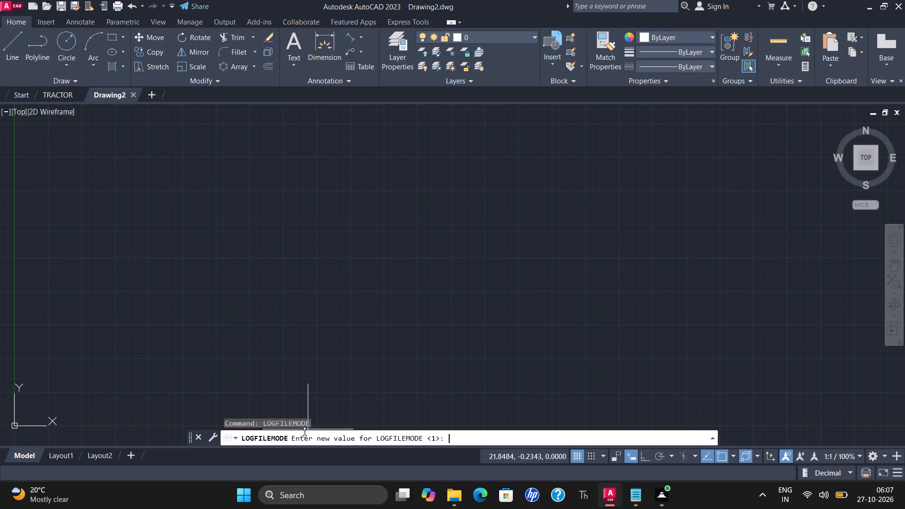
key("1")
key("Return")
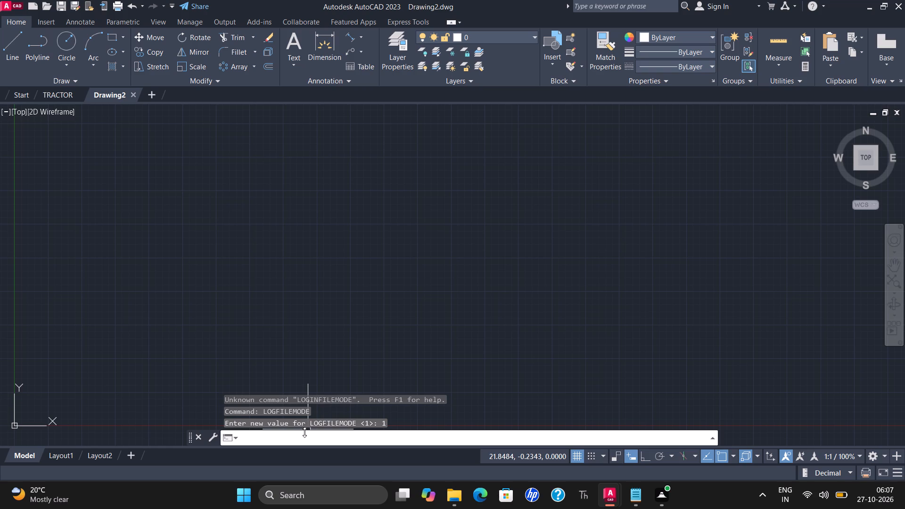
key("Return")
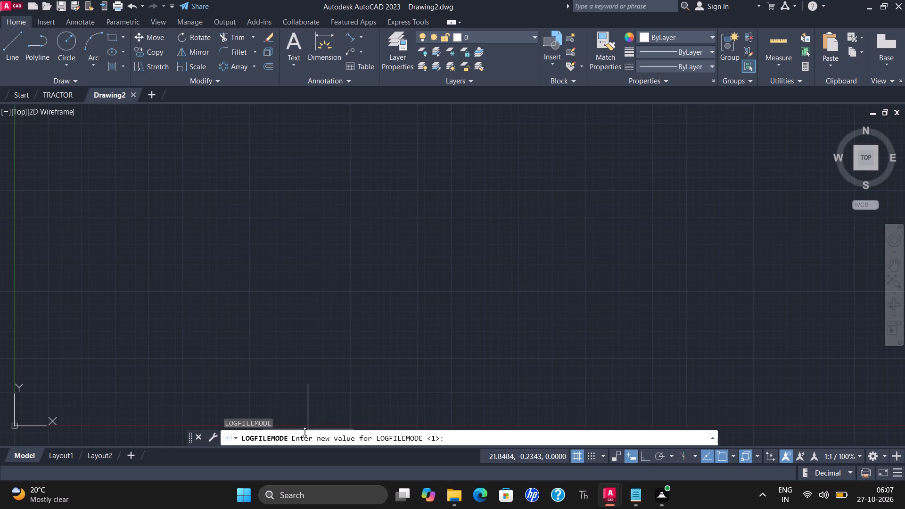
key("1")
key("Return")
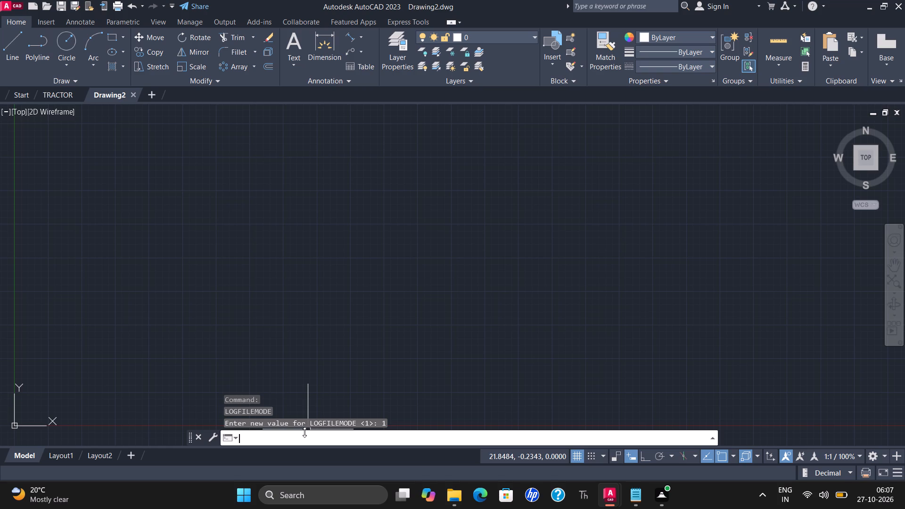
Set the model space limits from 0,0 to 150,150 and zoom to show all of the drawing area.
type("limits")
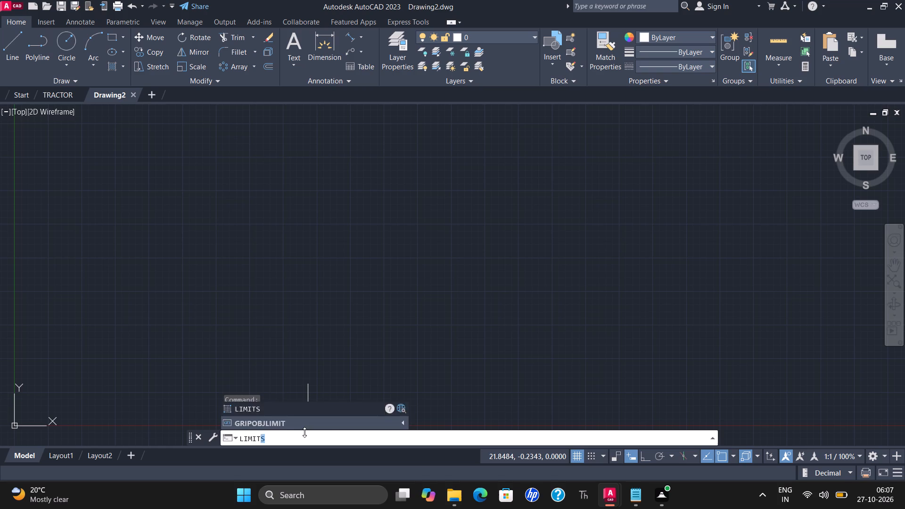
key("Return")
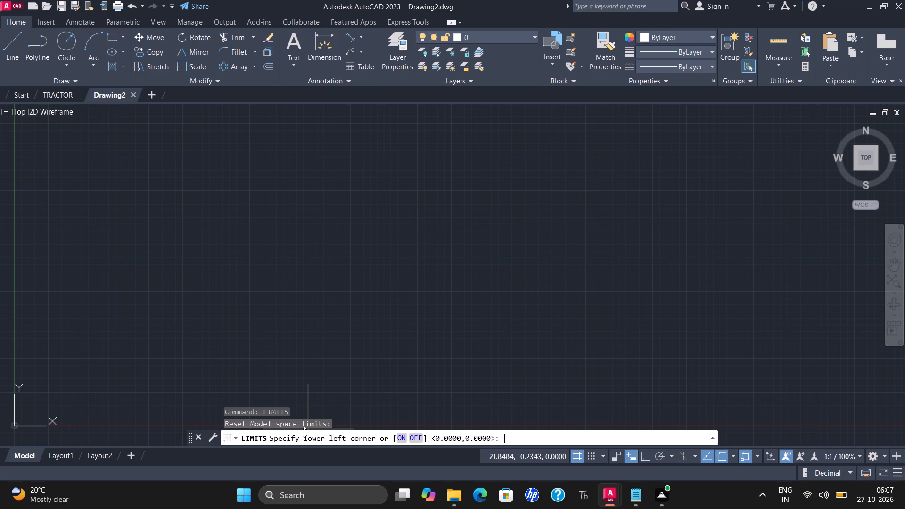
key("0")
key("comma")
key("0")
key("Return")
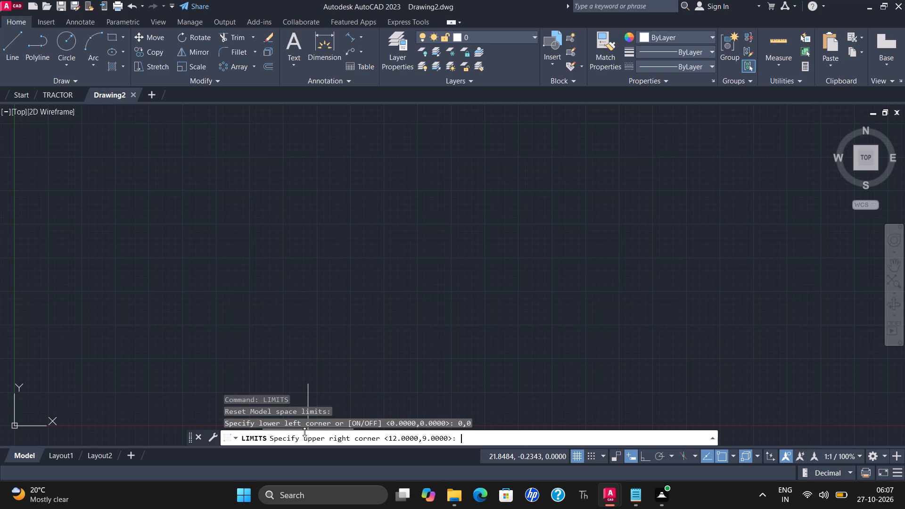
type("150,150")
key("Return")
key("z")
key("Return")
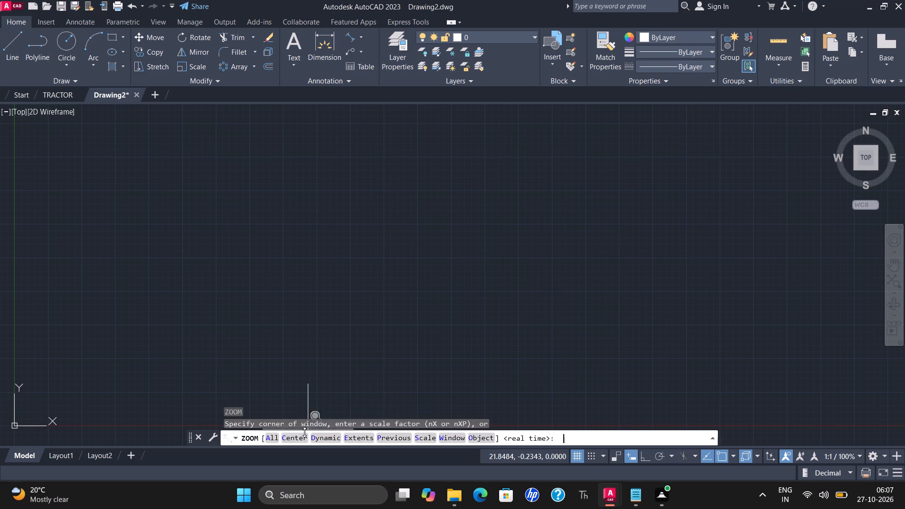
key("a")
key("Return")
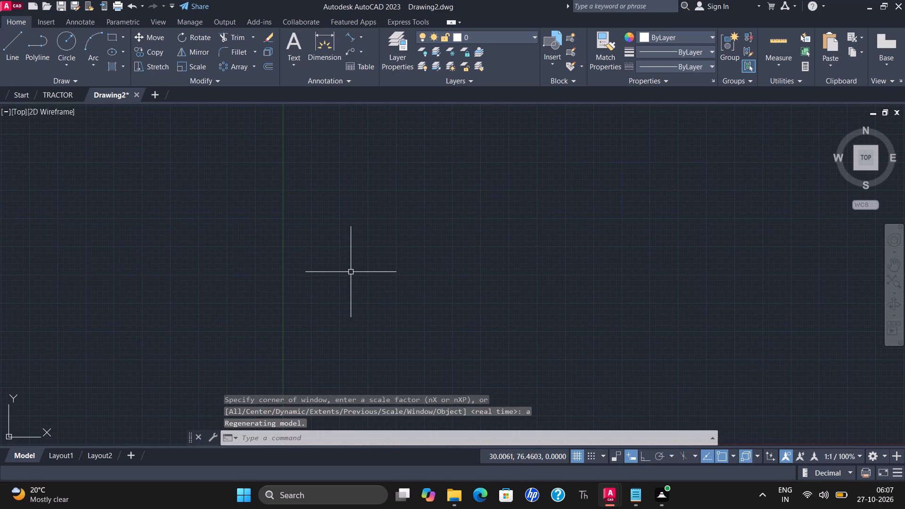
Draw a circle of radius 1.5 in the empty model space, centred at about 134, 99.
scroll(342, 269, "down", 2)
scroll(353, 265, "up", 1)
middle_click_drag(364, 264, 362, 263)
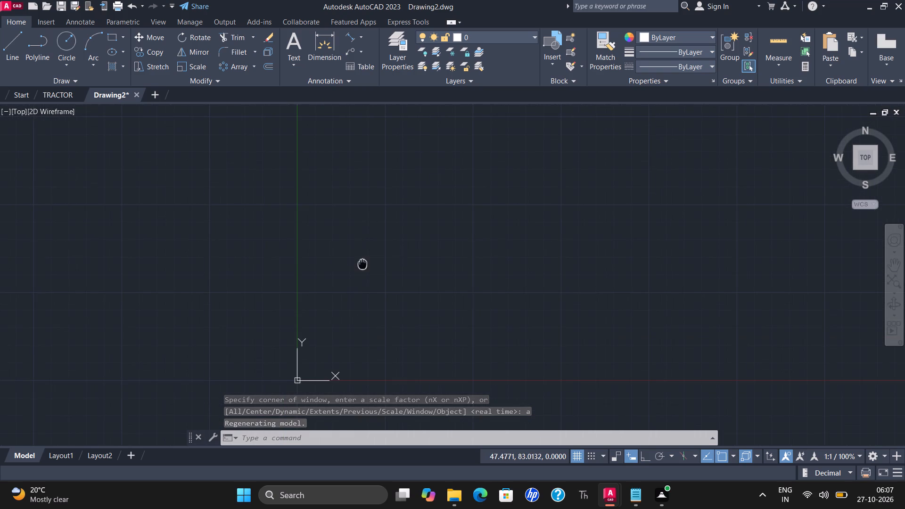
middle_click_drag(362, 263, 298, 266)
scroll(319, 259, "down", 1)
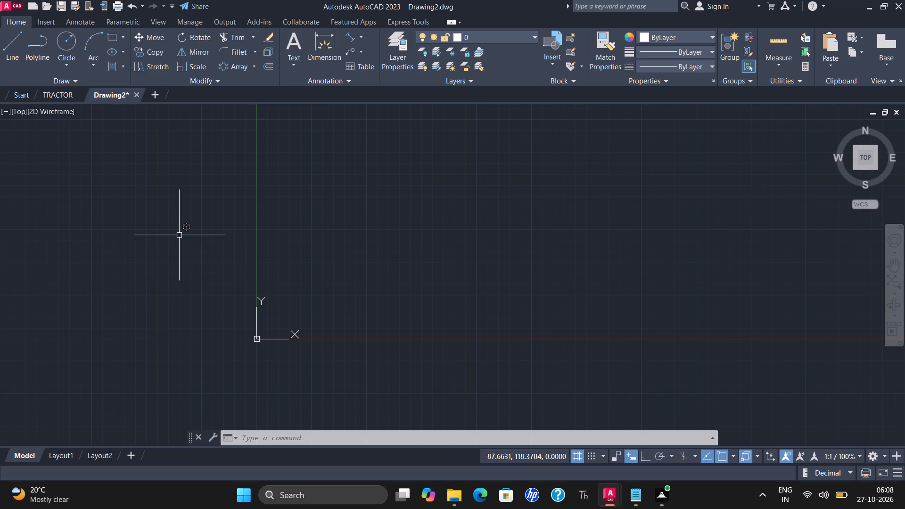
left_click(65, 47)
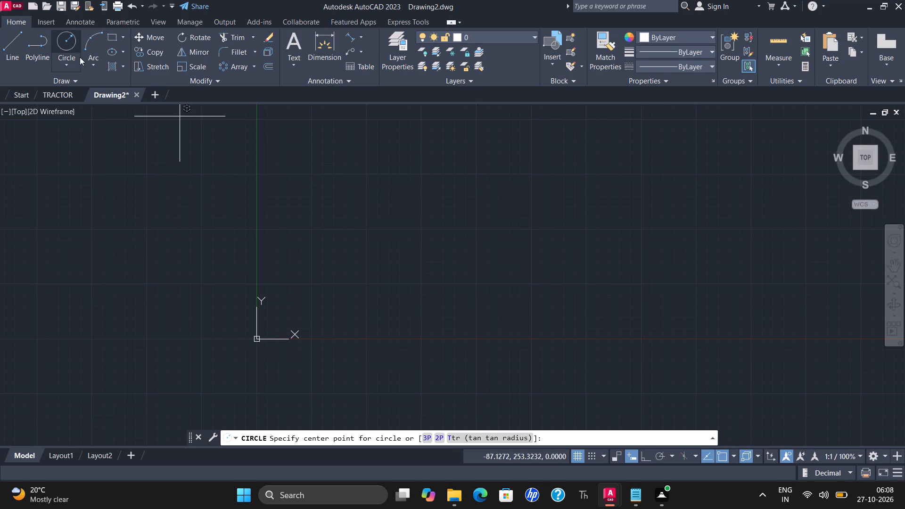
left_click(374, 253)
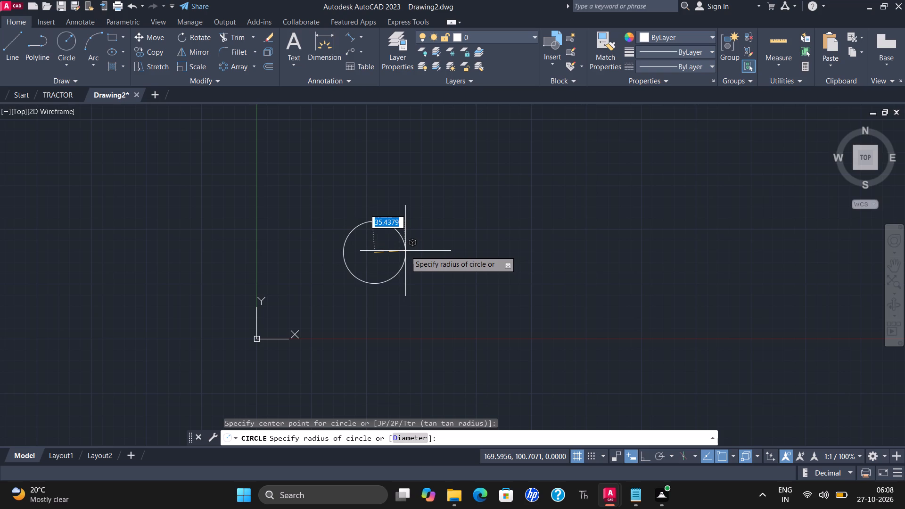
type("1.5")
key("Return")
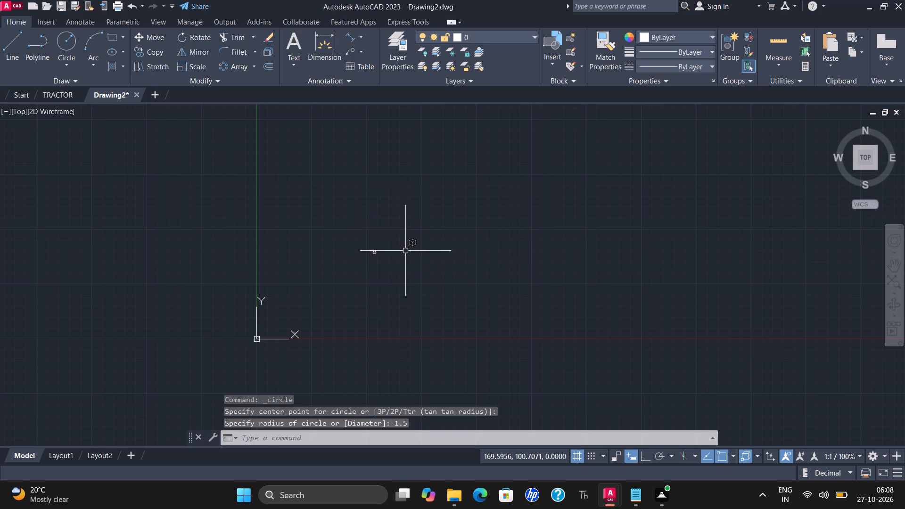
Draw a second circle of radius 1.875 concentric with the 1.5-radius circle.
scroll(363, 239, "up", 2)
scroll(388, 268, "up", 4)
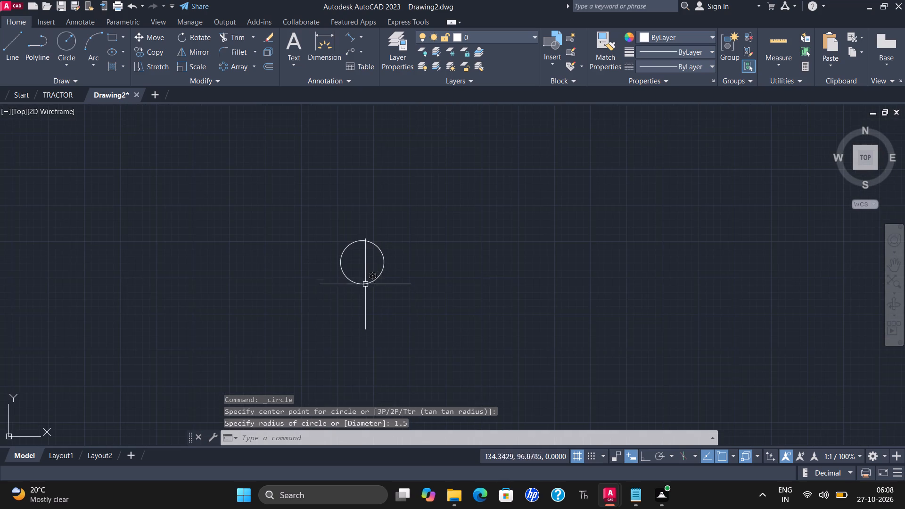
scroll(365, 268, "up", 3)
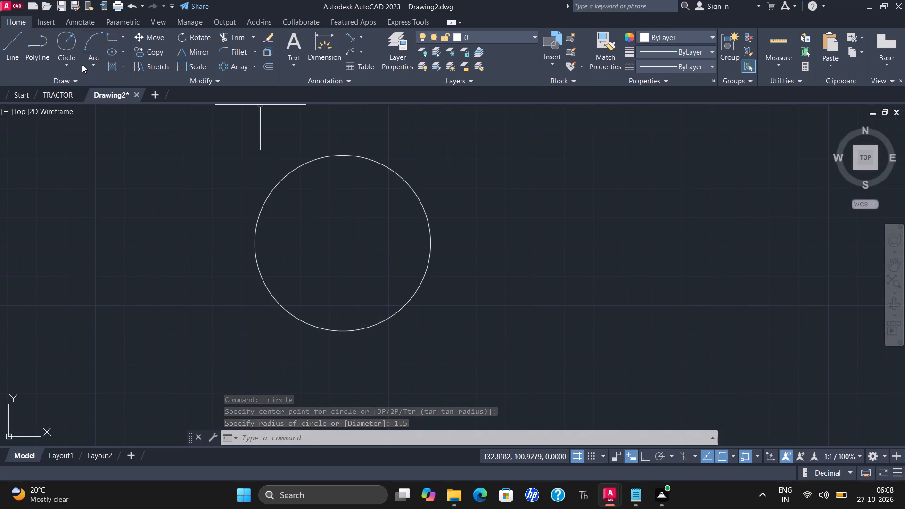
left_click(71, 46)
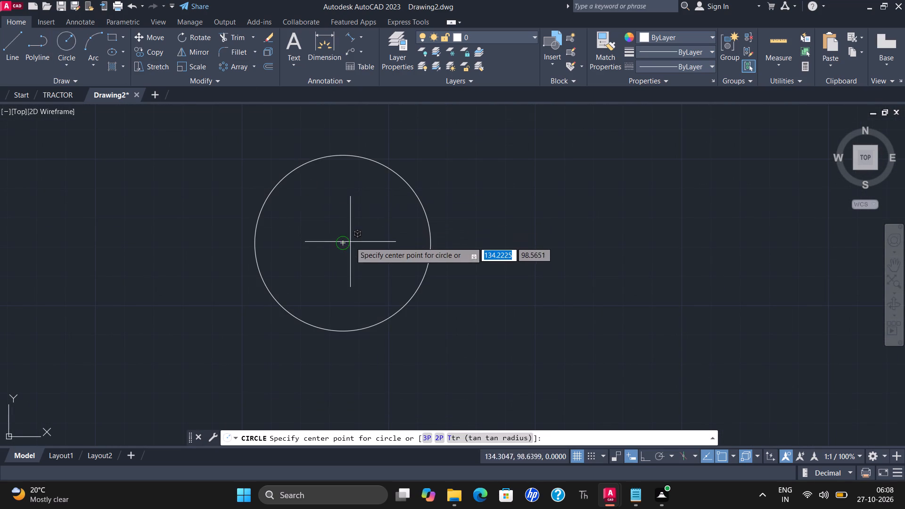
left_click(342, 239)
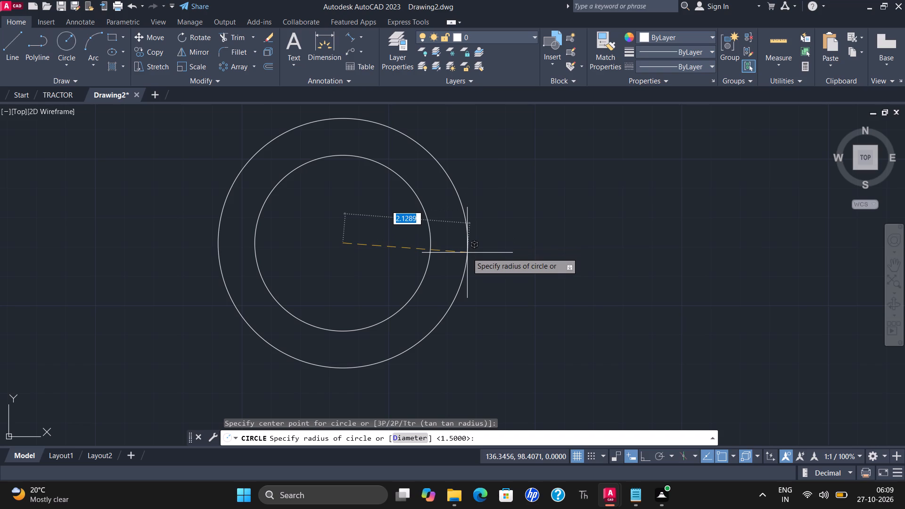
type("1.875")
key("Return")
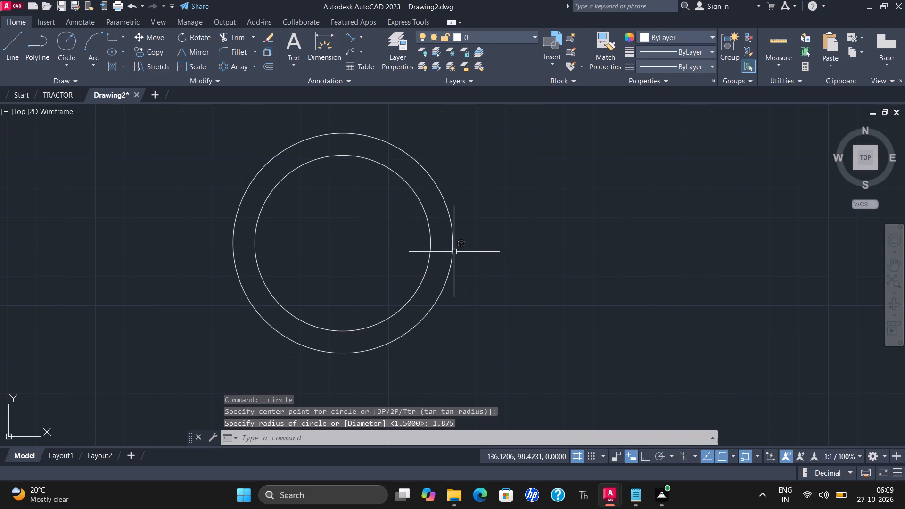
Draw a third circle of radius 2.62 from the same centre, surrounding the other two.
left_click(74, 43)
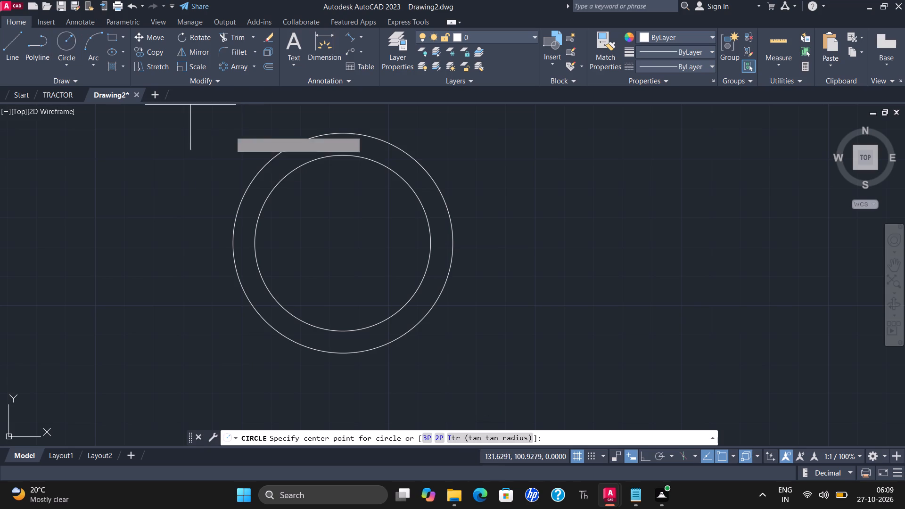
left_click(341, 238)
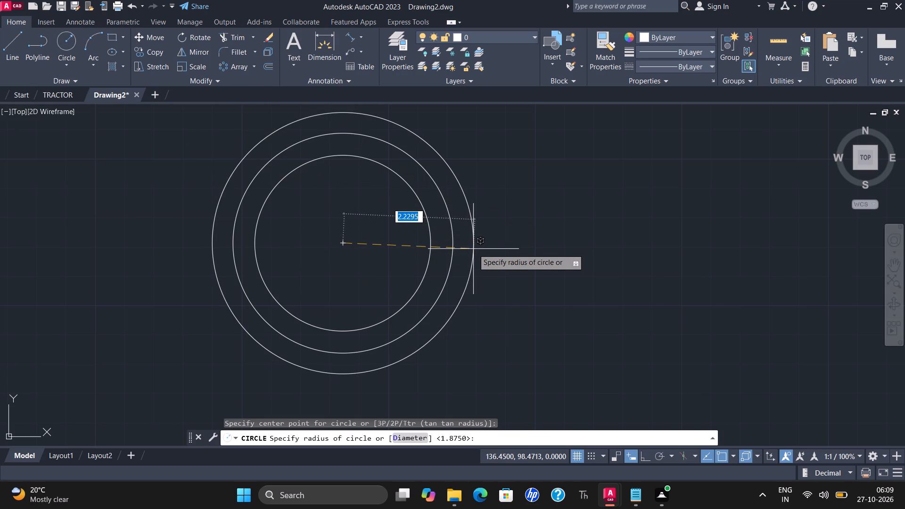
type("2.62")
key("Return")
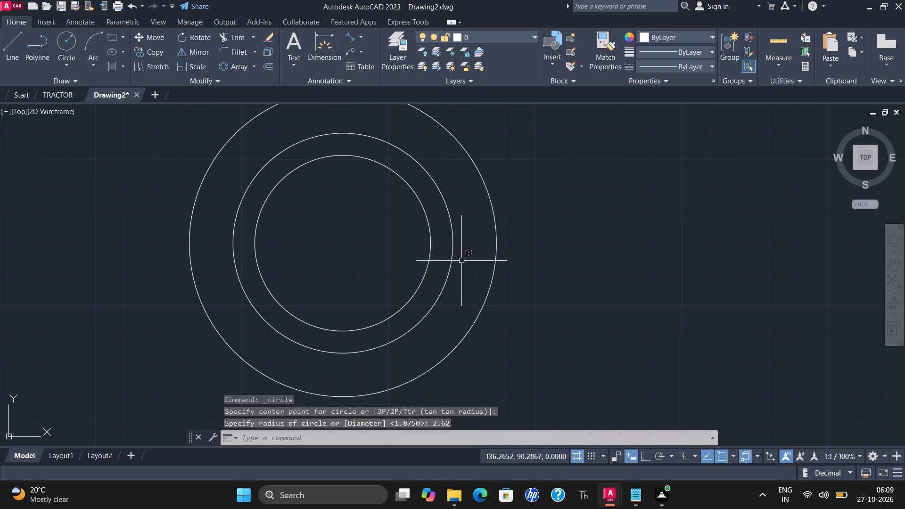
Draw a vertical line across the outer circle from its top quadrant to its bottom quadrant.
scroll(452, 267, "down", 2)
middle_click_drag(489, 238, 420, 251)
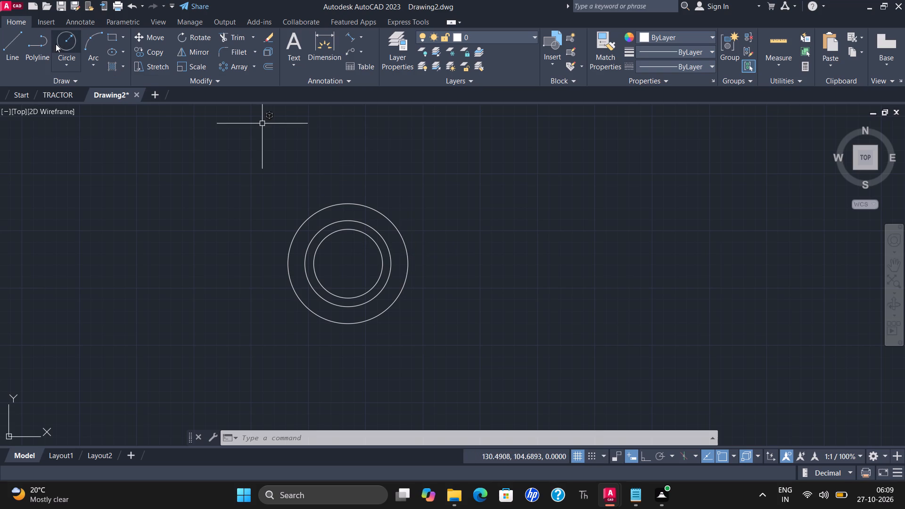
left_click(10, 42)
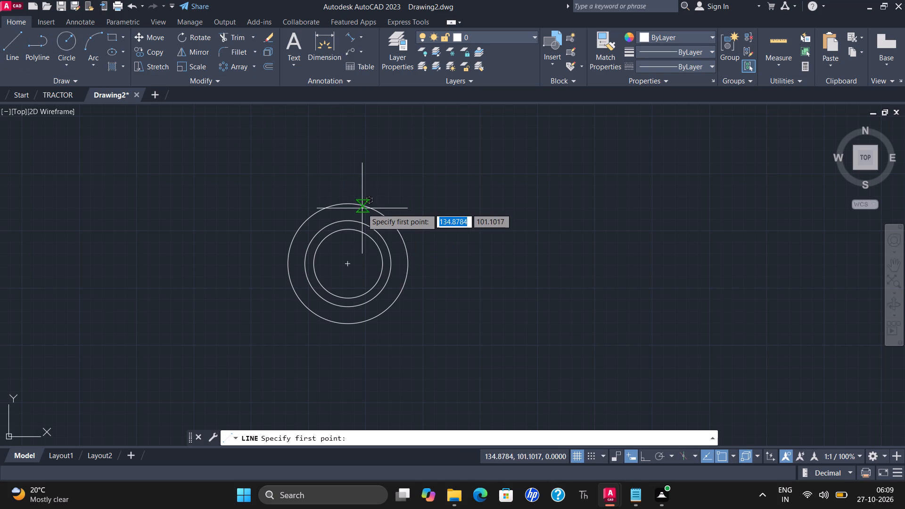
left_click(346, 199)
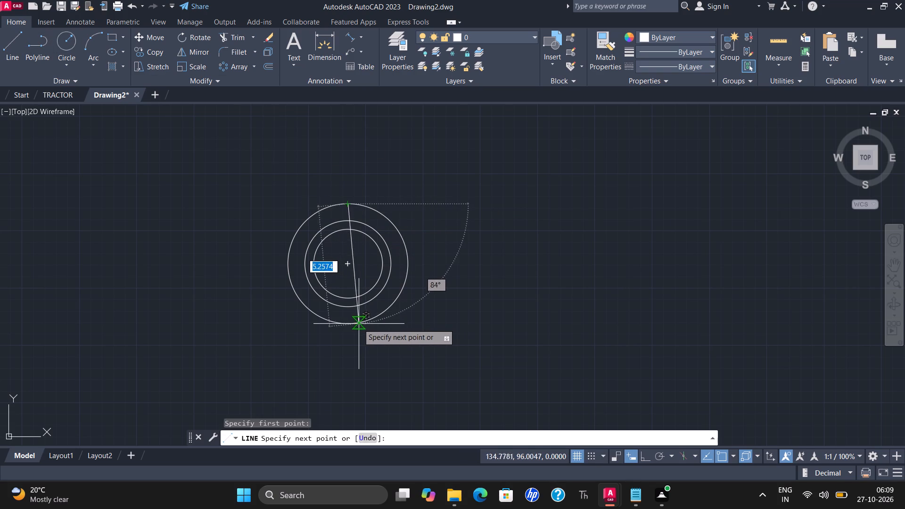
left_click(351, 324)
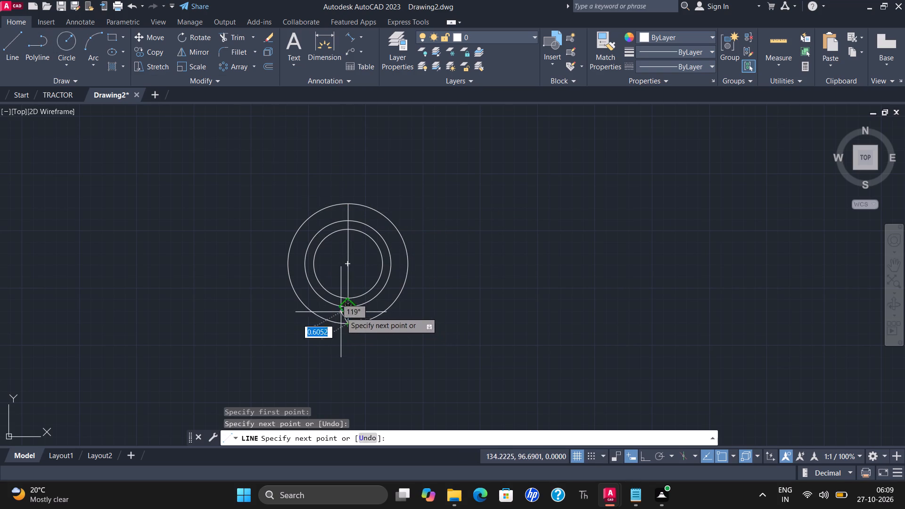
key("Escape")
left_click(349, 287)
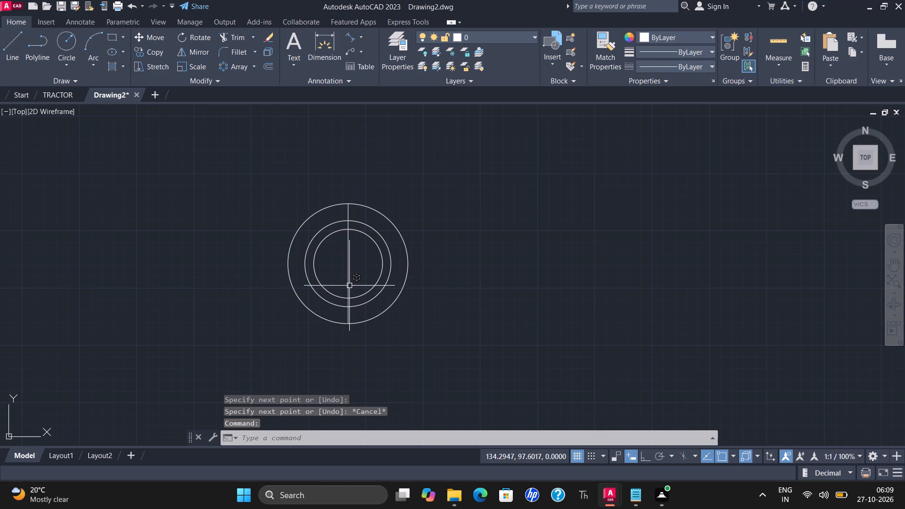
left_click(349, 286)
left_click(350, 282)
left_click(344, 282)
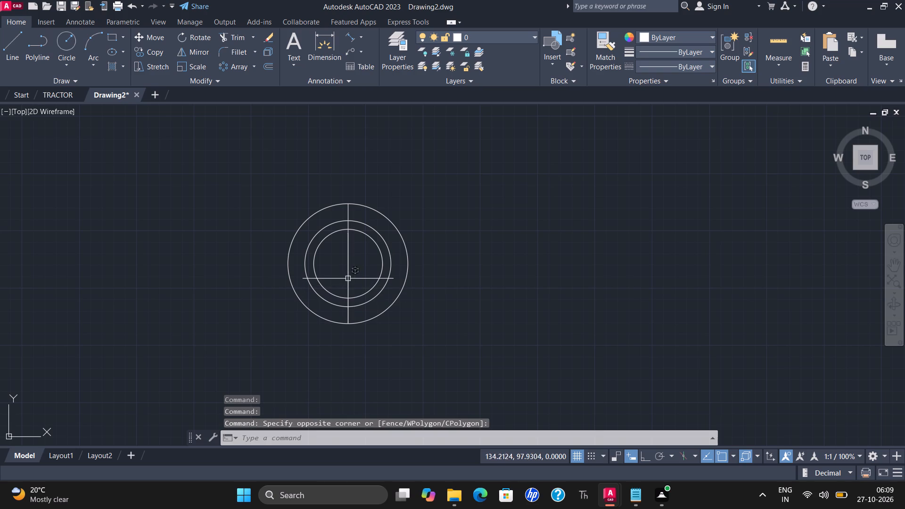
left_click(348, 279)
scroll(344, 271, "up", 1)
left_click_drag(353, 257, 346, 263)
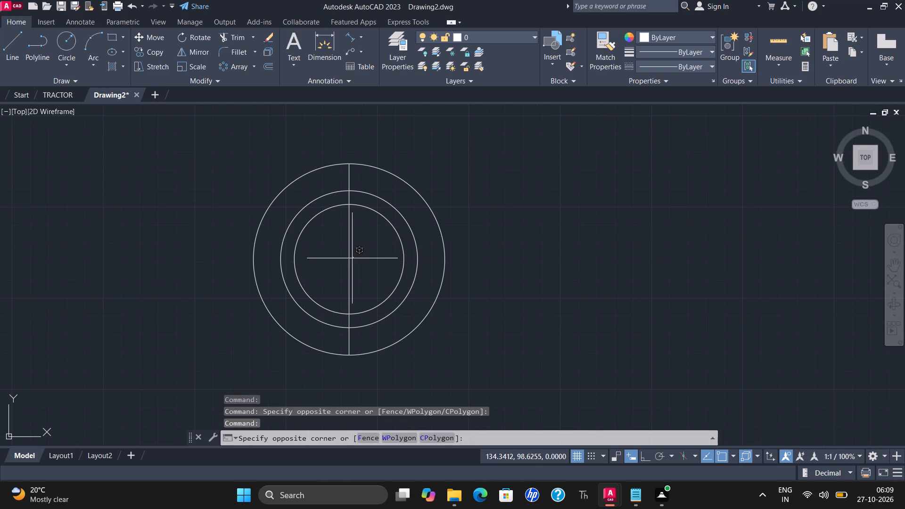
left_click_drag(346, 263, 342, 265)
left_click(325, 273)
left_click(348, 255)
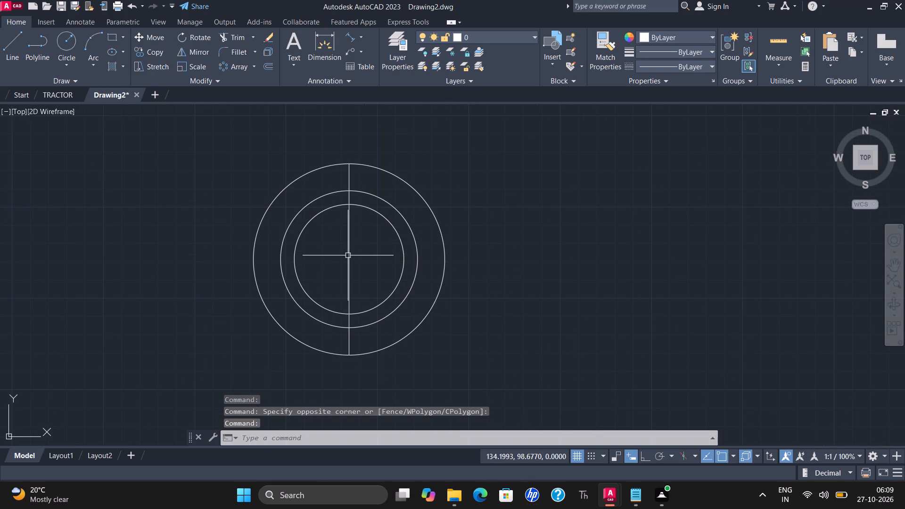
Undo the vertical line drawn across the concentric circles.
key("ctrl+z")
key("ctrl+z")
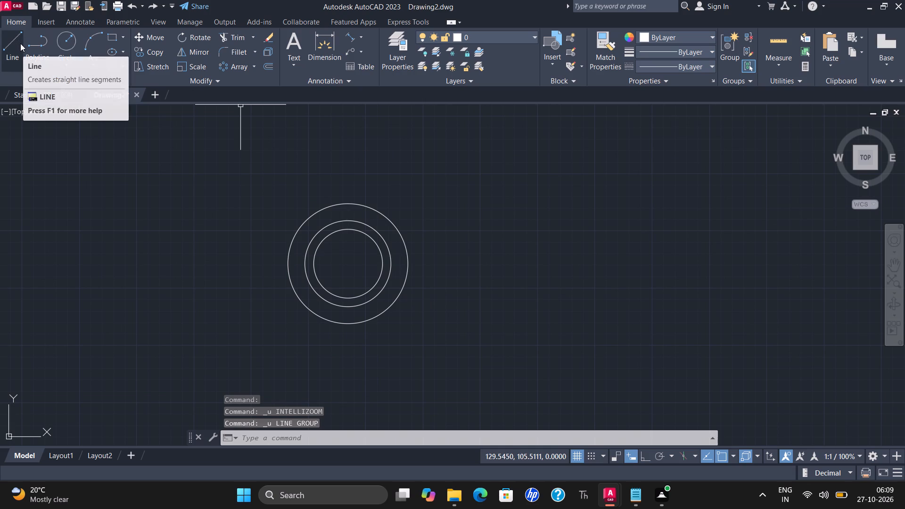
With Ortho on, draw a vertical line from the outer circle's top quadrant to its bottom quadrant.
key("shift+F8")
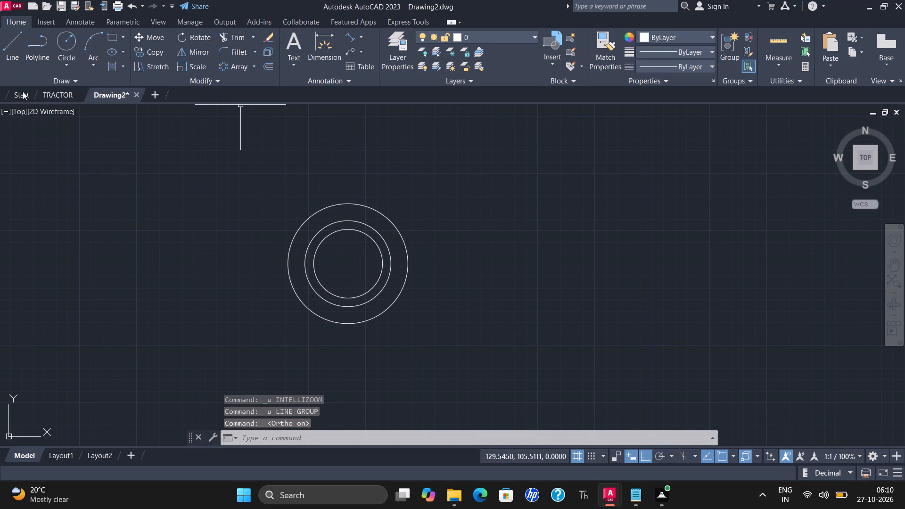
left_click(11, 49)
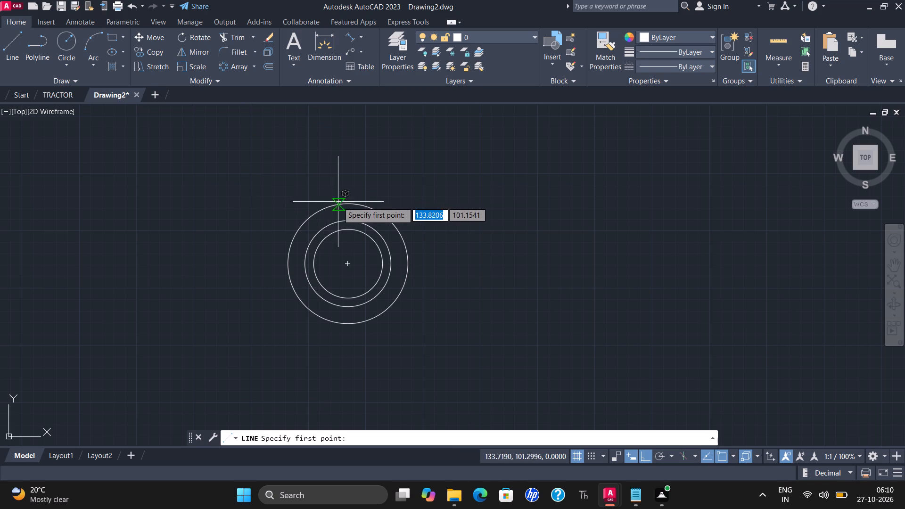
left_click(346, 202)
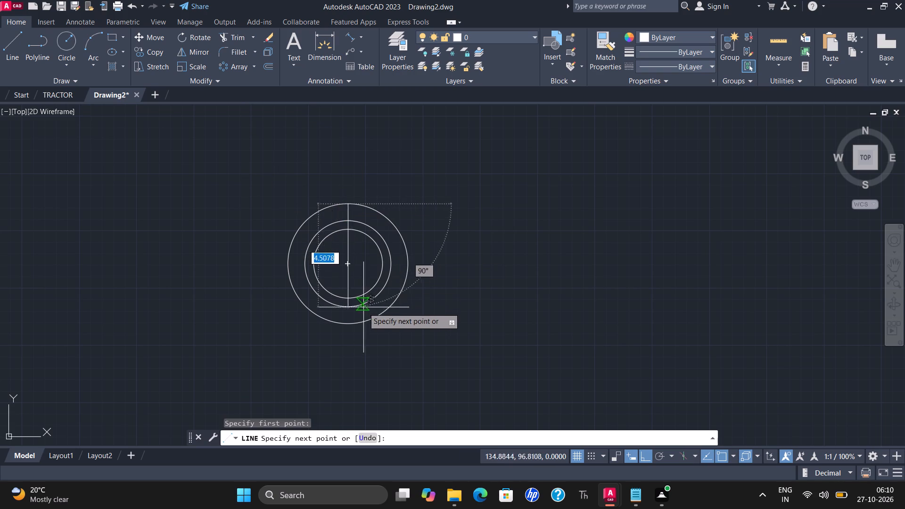
left_click(350, 326)
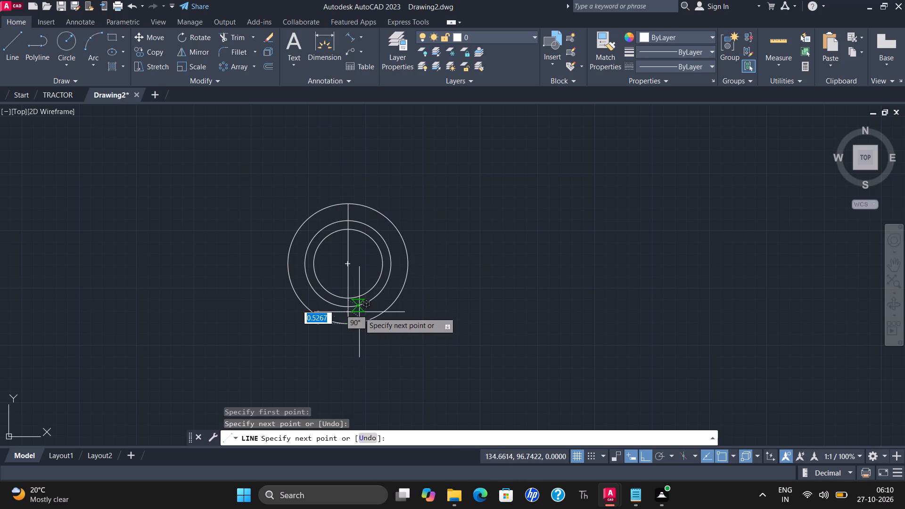
key("Escape")
Draw four orthogonal lines as a rectangular frame around the circles, about 9 units wide, leaving the upper-left corner open.
key("l")
key("Return")
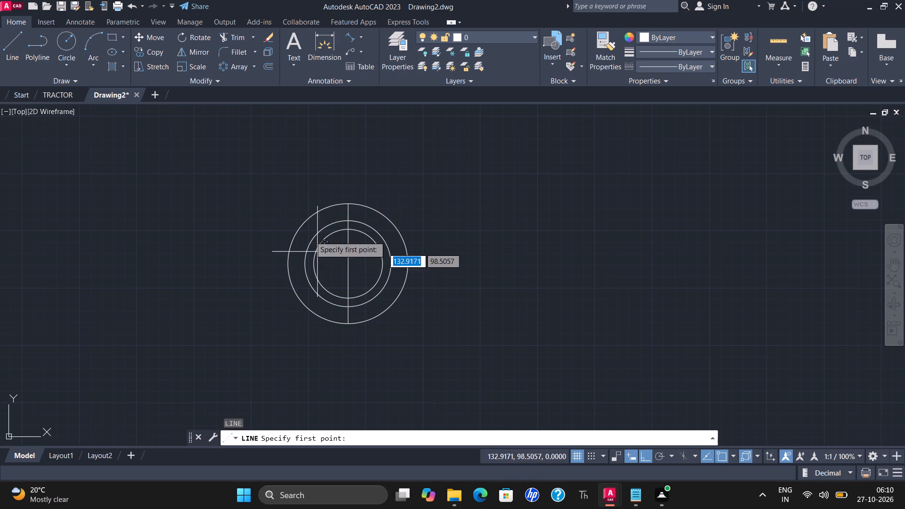
left_click(249, 128)
left_click(433, 148)
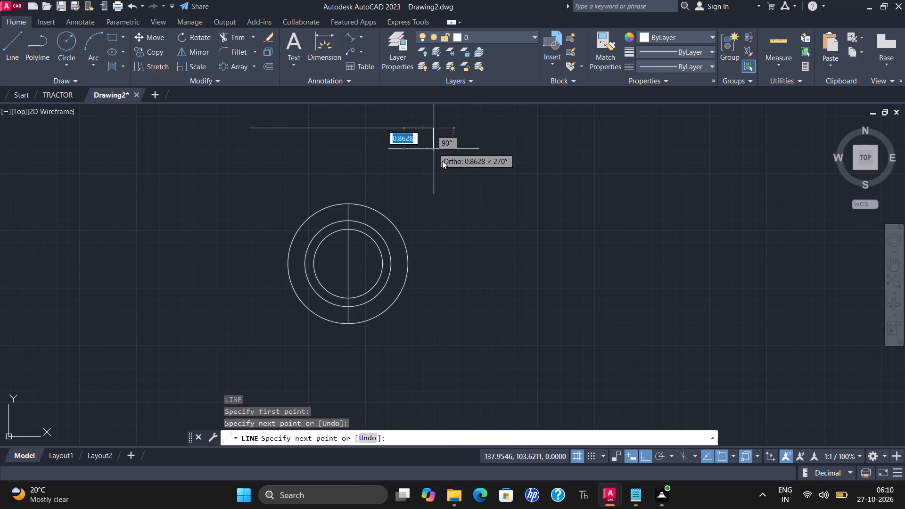
left_click(440, 354)
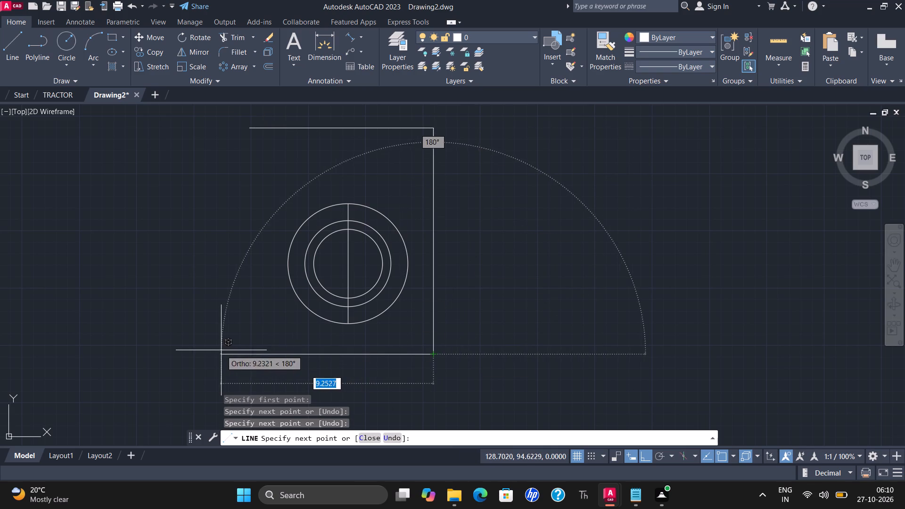
left_click(224, 350)
left_click(220, 139)
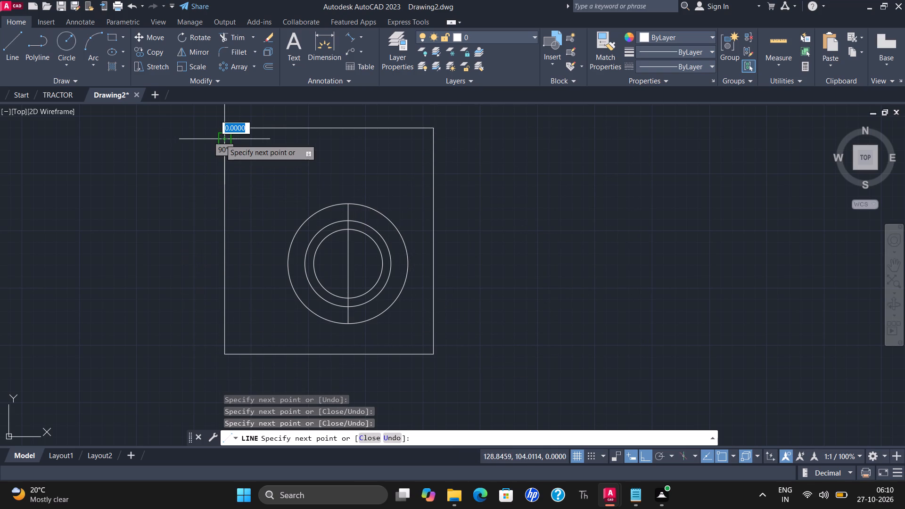
right_click(217, 139)
left_click(249, 151)
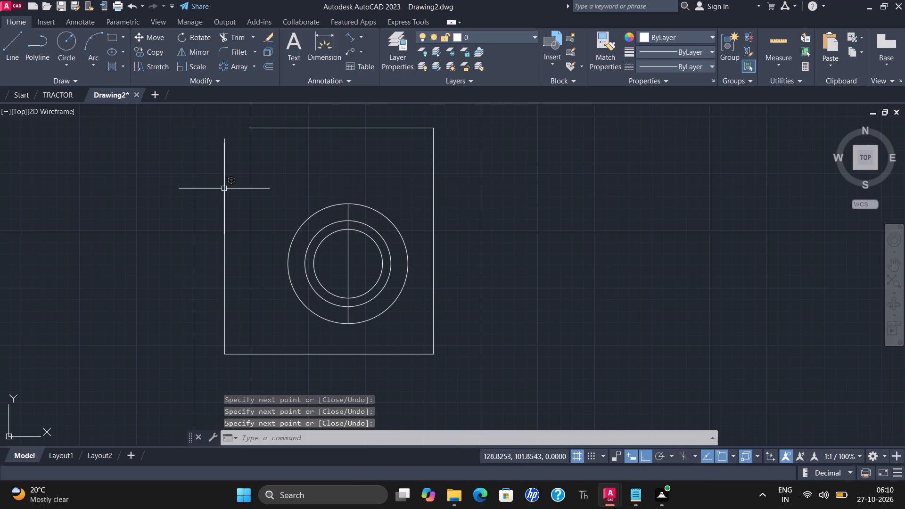
Extend both ends of the vertical centre line to the frame's top and bottom lines.
type("ex")
key("Return")
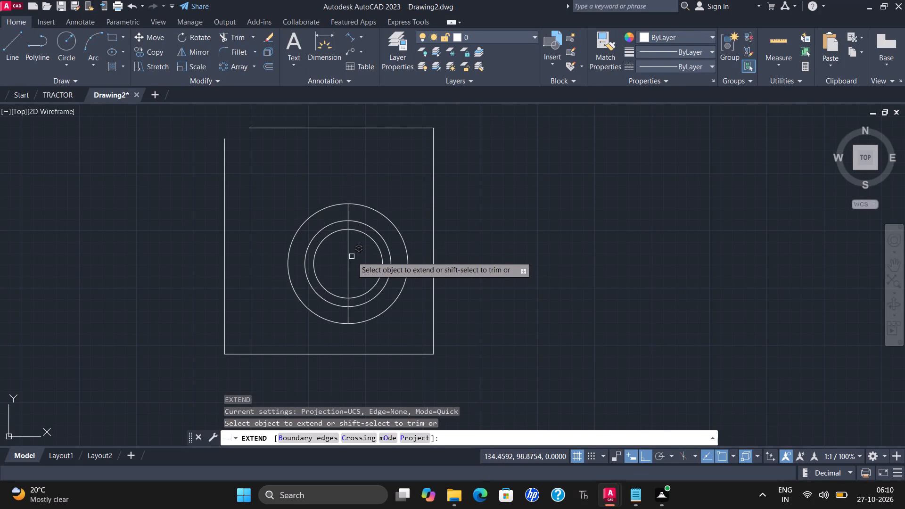
left_click(349, 256)
left_click(347, 273)
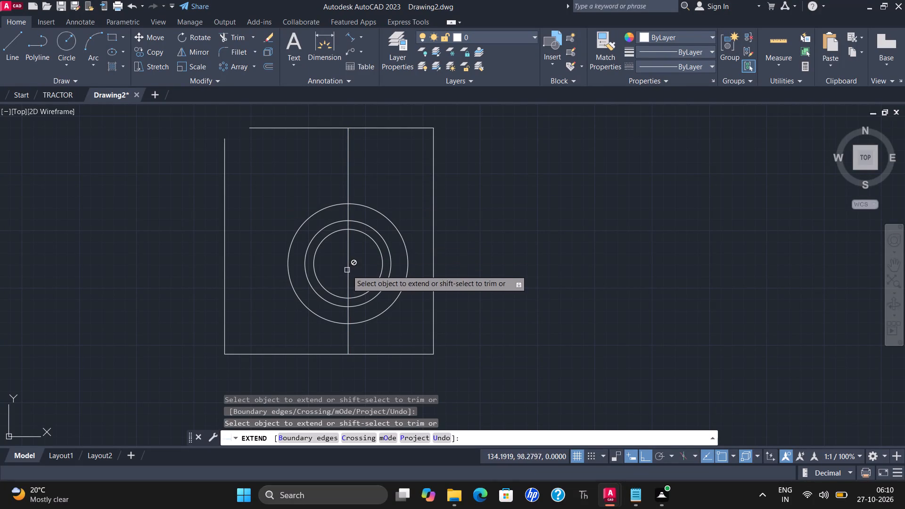
key("Escape")
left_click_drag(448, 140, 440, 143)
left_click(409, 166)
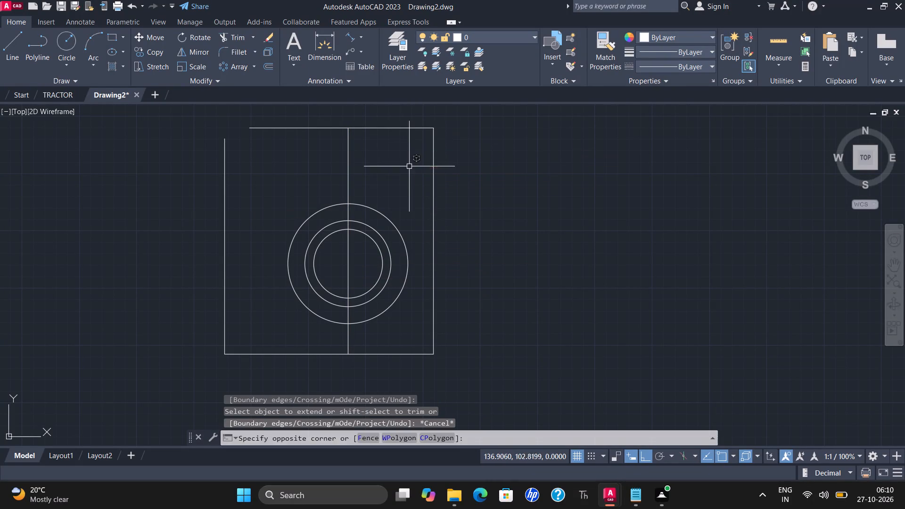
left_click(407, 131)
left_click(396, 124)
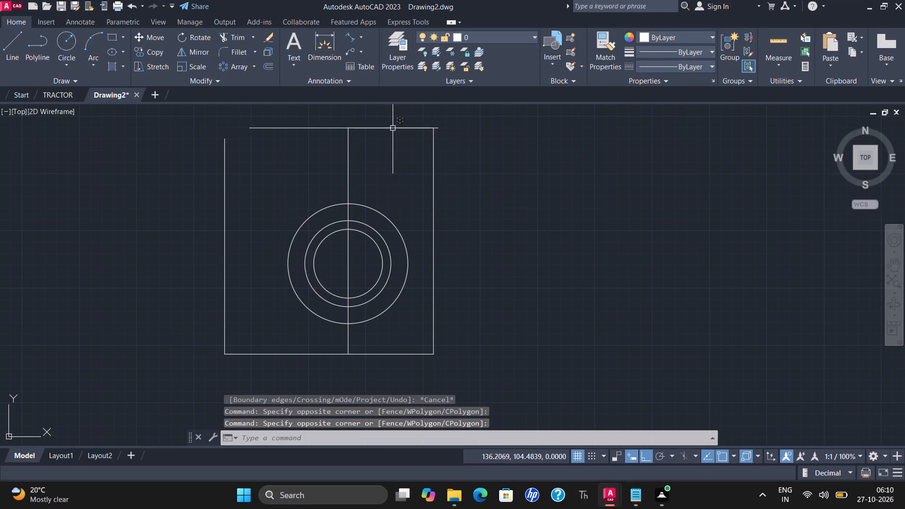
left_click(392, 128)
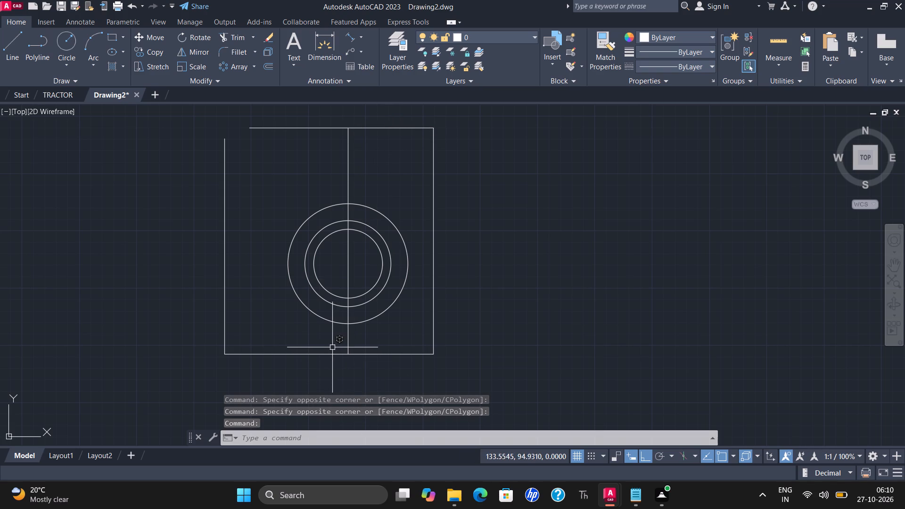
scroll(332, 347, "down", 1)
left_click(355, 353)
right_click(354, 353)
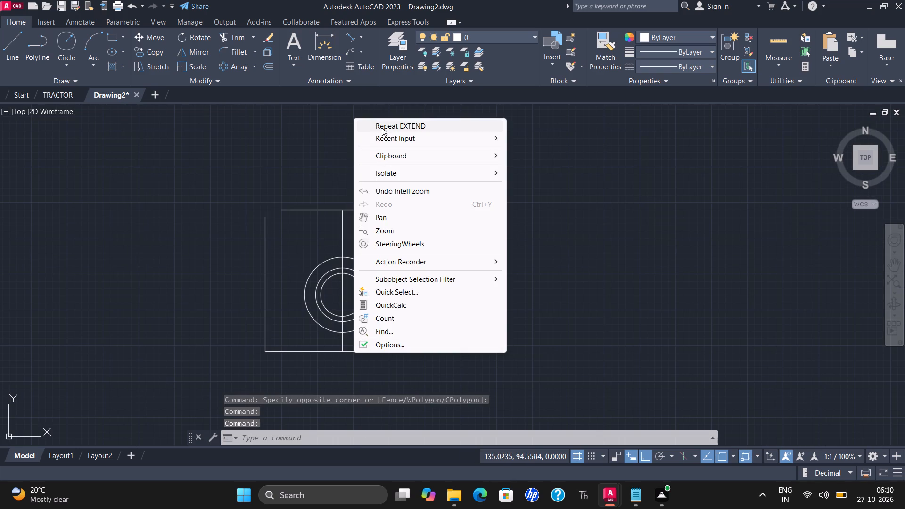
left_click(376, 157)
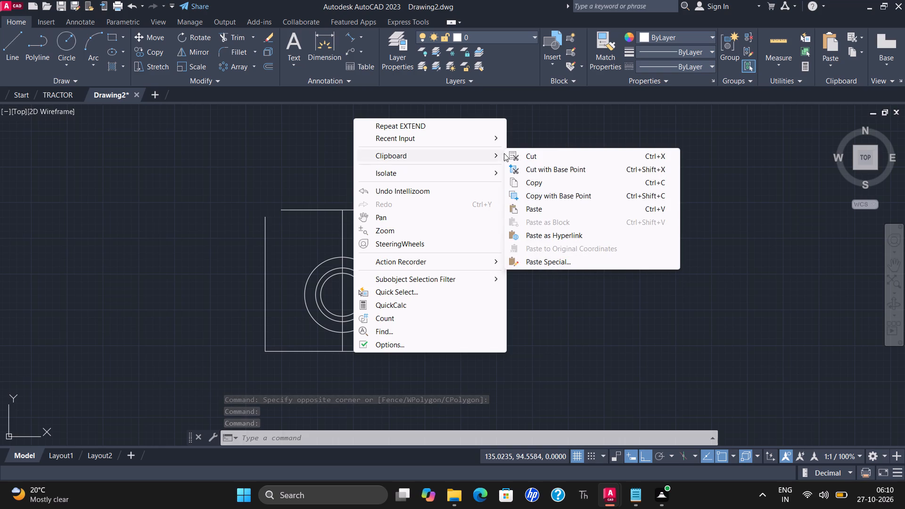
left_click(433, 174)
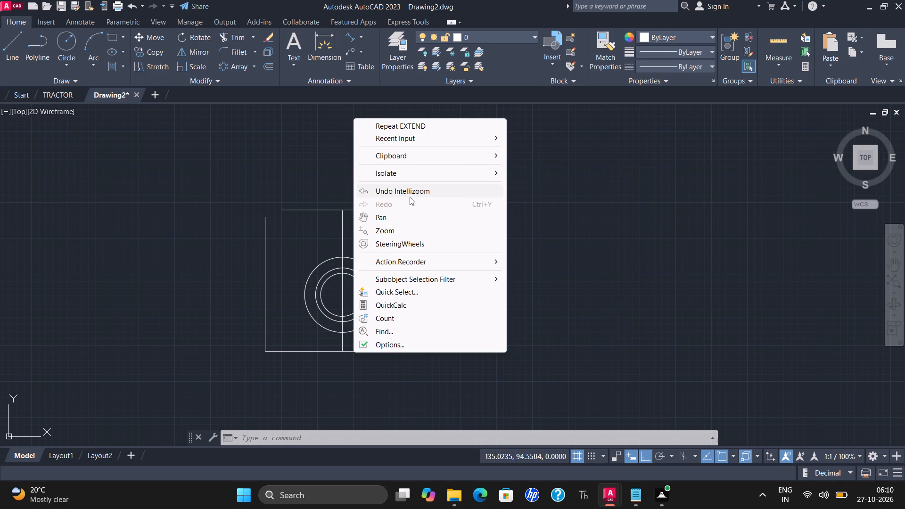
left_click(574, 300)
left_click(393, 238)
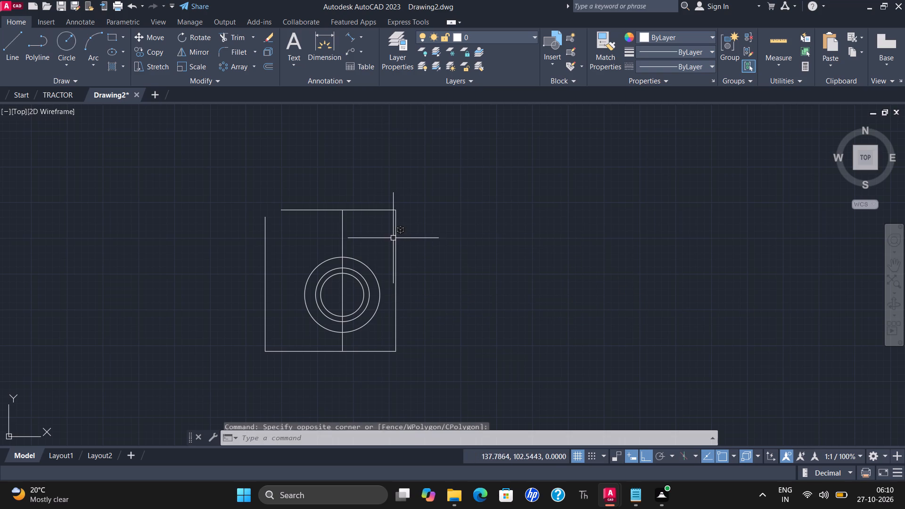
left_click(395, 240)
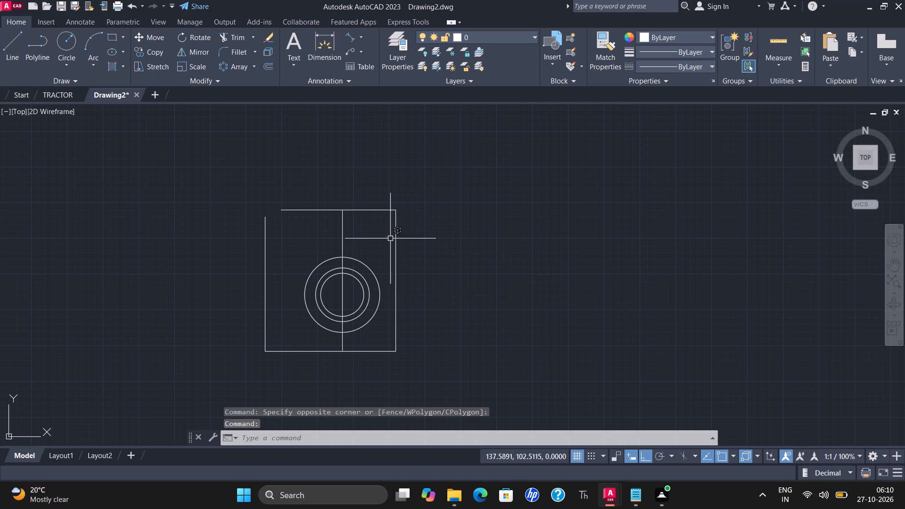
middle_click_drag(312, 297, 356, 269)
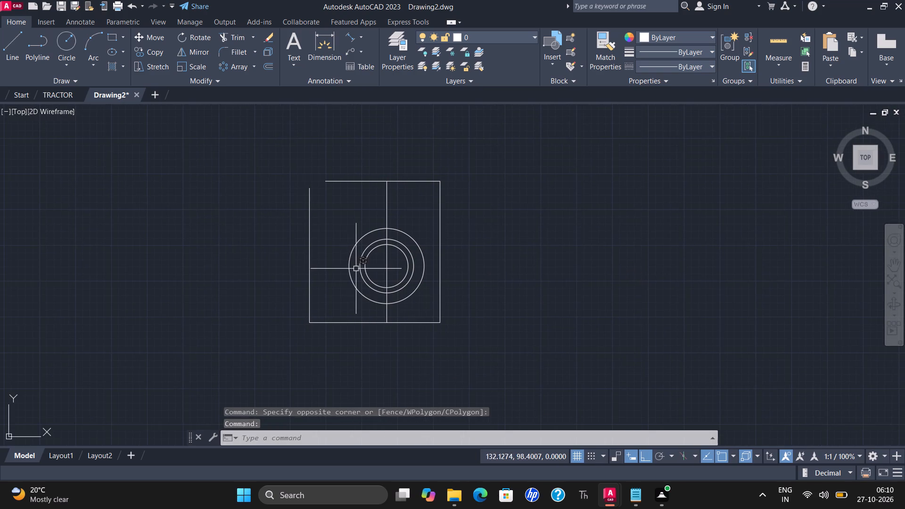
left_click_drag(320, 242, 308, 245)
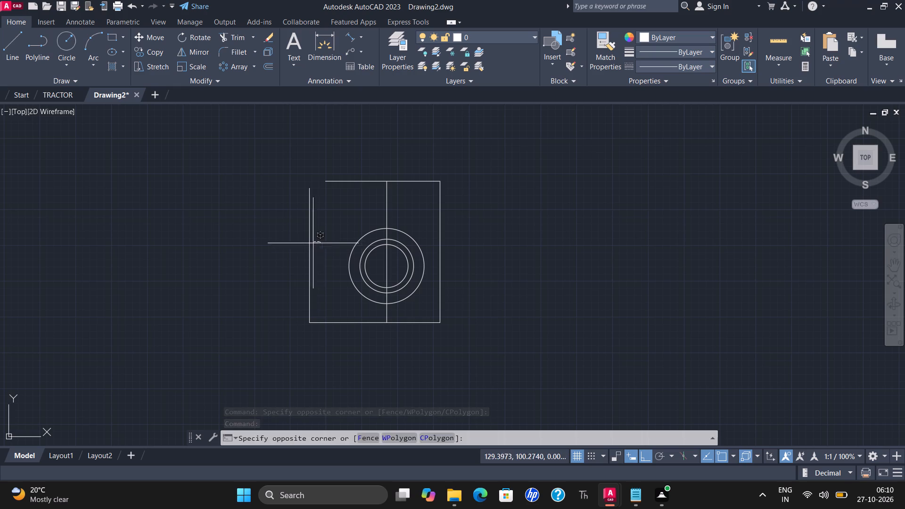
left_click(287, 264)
Save the drawing to the Desktop as "lever arm" in the AutoCAD 2018 Drawing format.
key("ctrl+s")
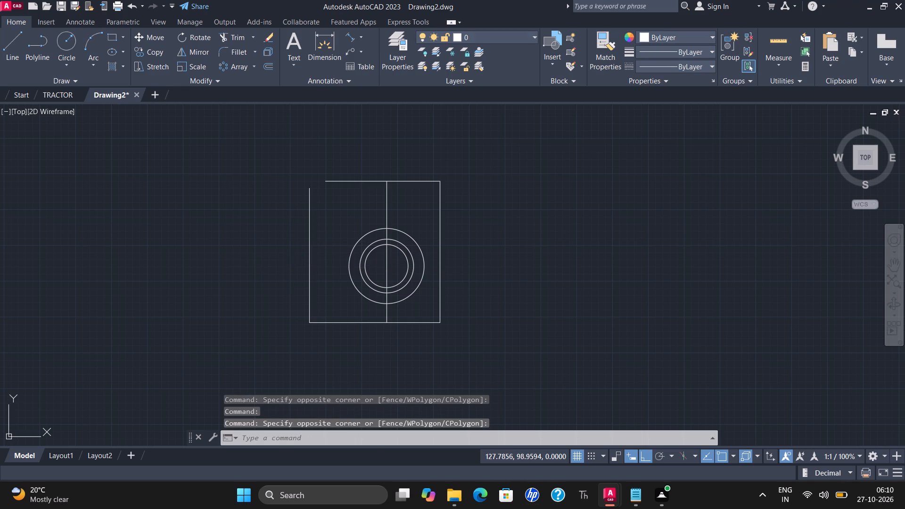
left_click(284, 218)
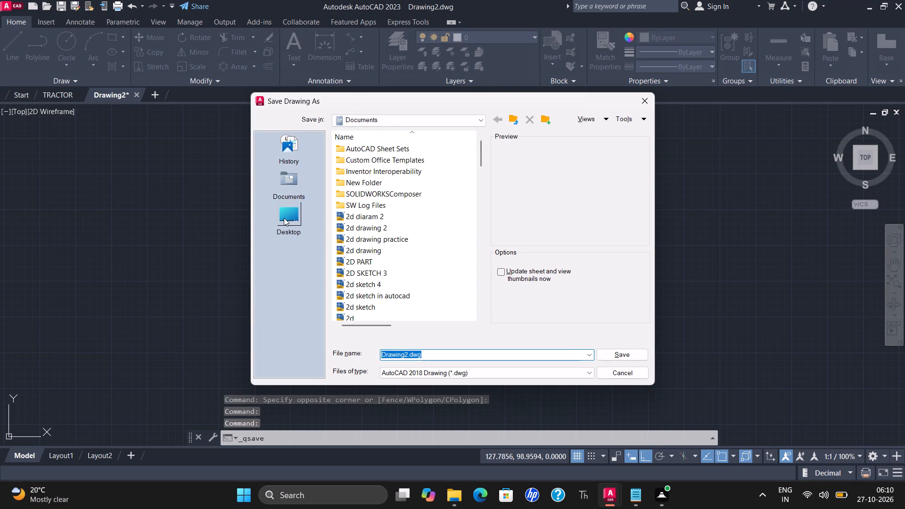
left_click(431, 354)
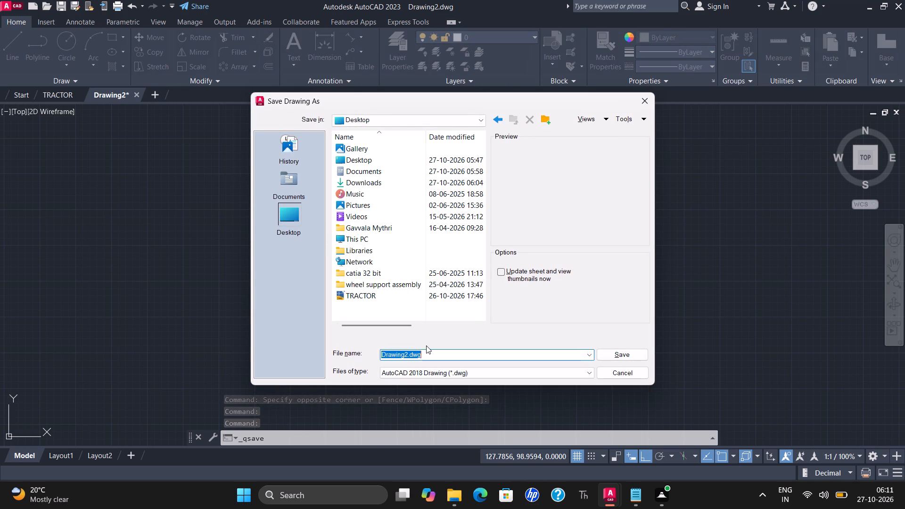
key("BackSpace")
key("l")
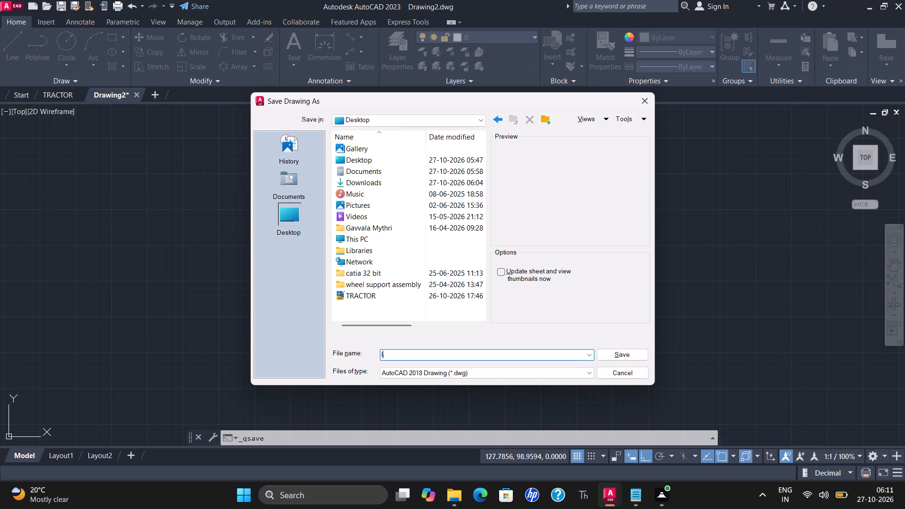
key("e")
type("ve")
key("r")
key("space")
type("a")
key("r")
key("m")
key("Return")
Undo back through the centre line extension, the rectangular frame and the vertical centre line, leaving only the three concentric circles.
left_click(369, 316)
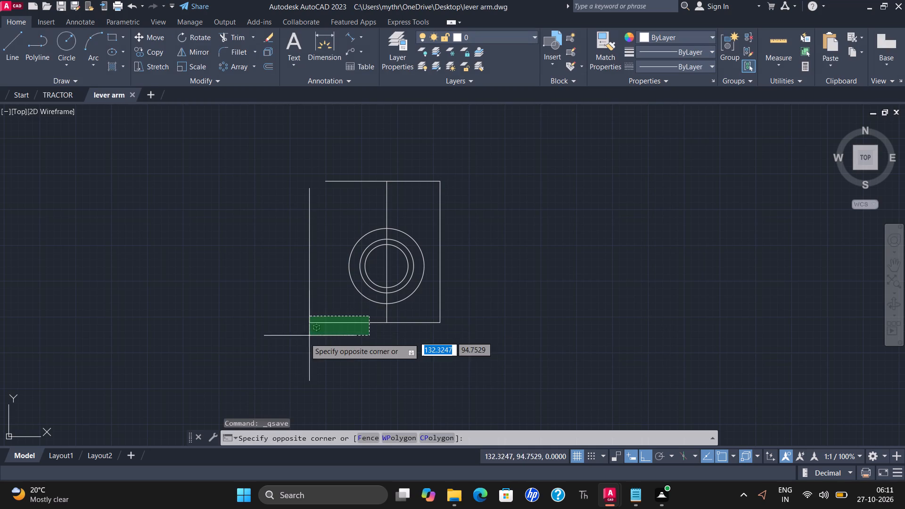
left_click(300, 341)
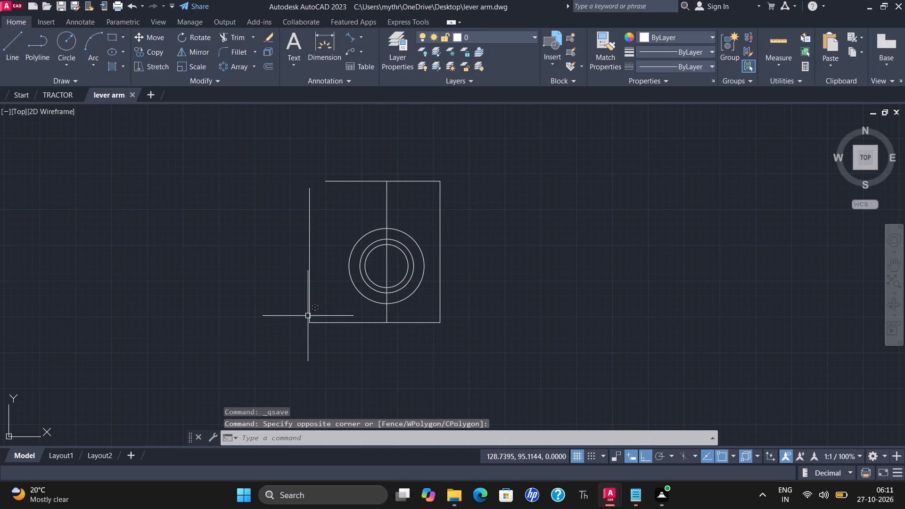
key("ctrl+z")
key("ctrl+z")
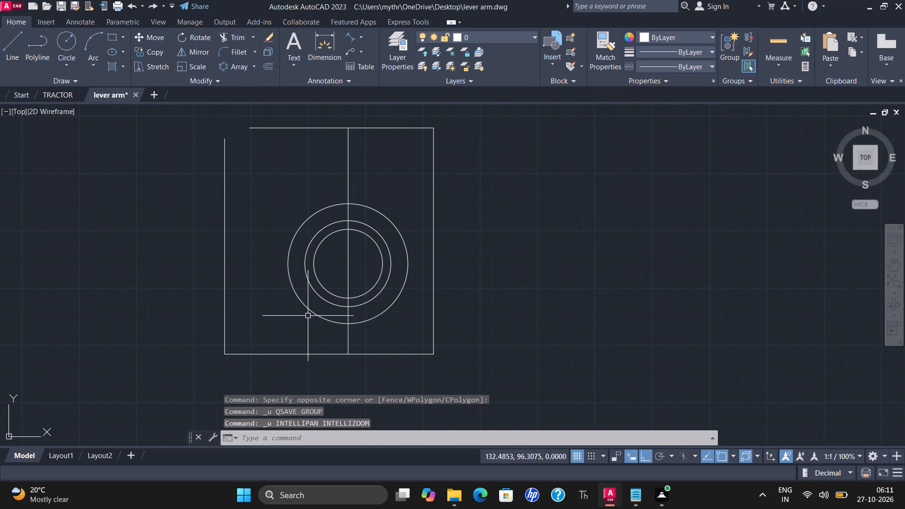
key("ctrl+z")
key("ctrl+z")
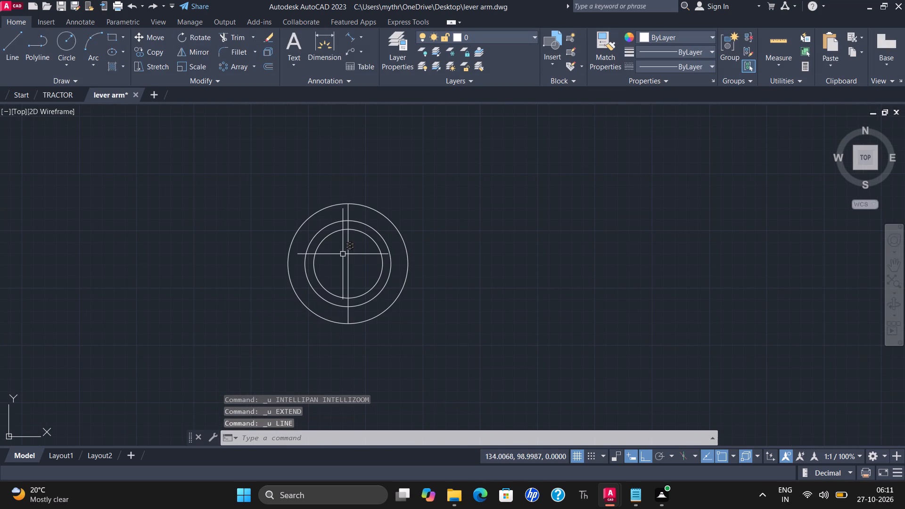
left_click(349, 251)
left_click(349, 256)
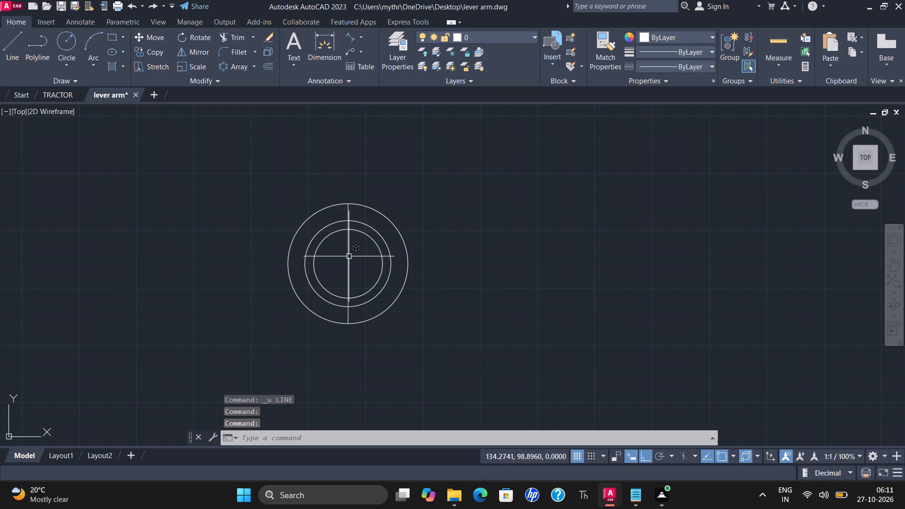
left_click_drag(355, 250, 348, 254)
left_click(336, 263)
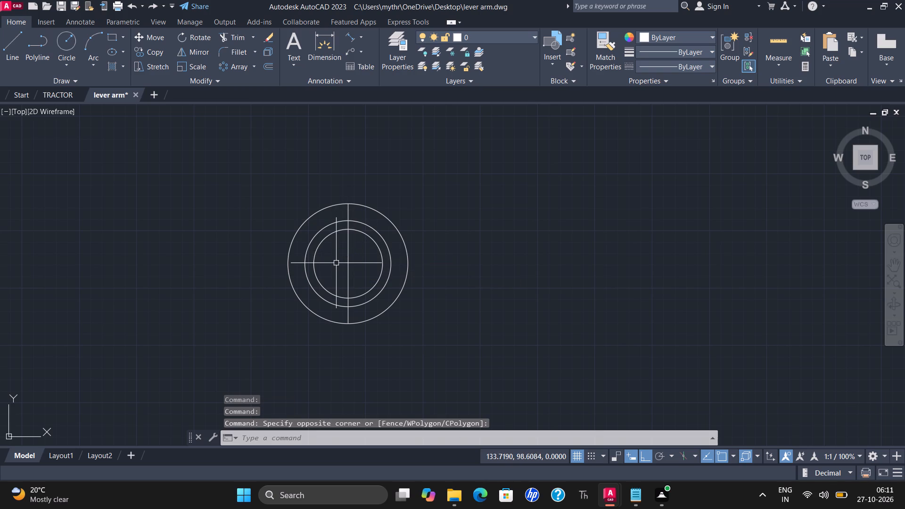
key("ctrl+z")
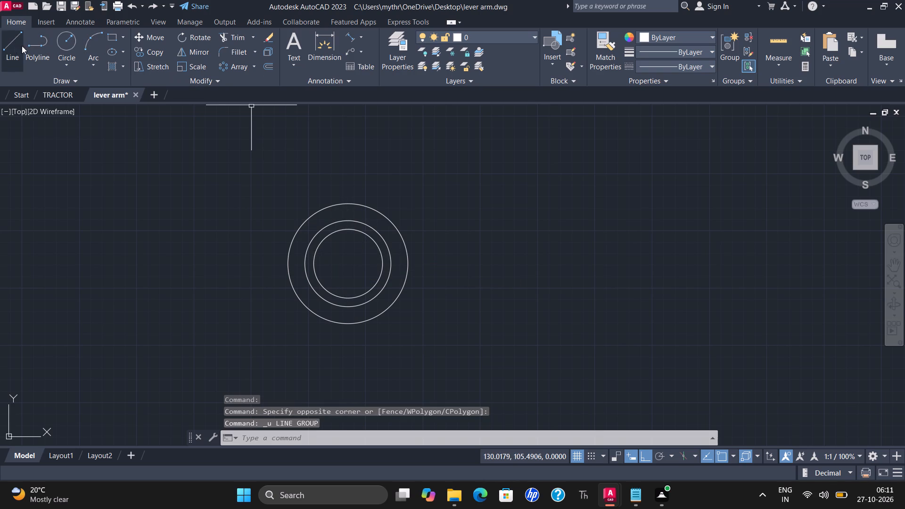
Draw one vertical and one horizontal construction line through the common centre of the circles.
left_click(9, 44)
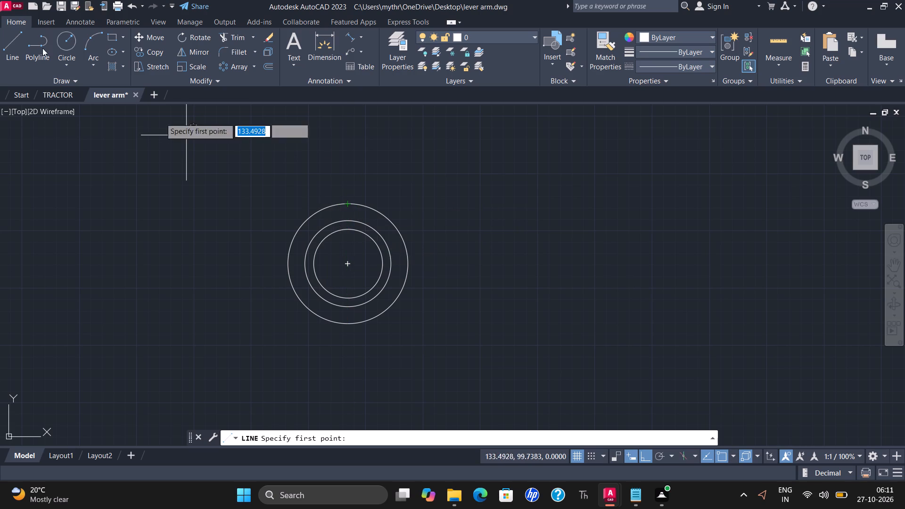
left_click(65, 86)
left_click(69, 84)
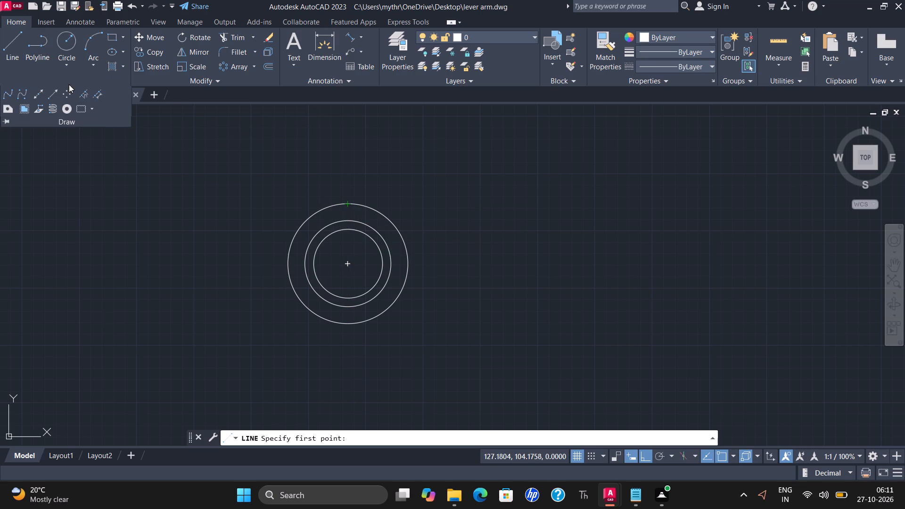
left_click(41, 95)
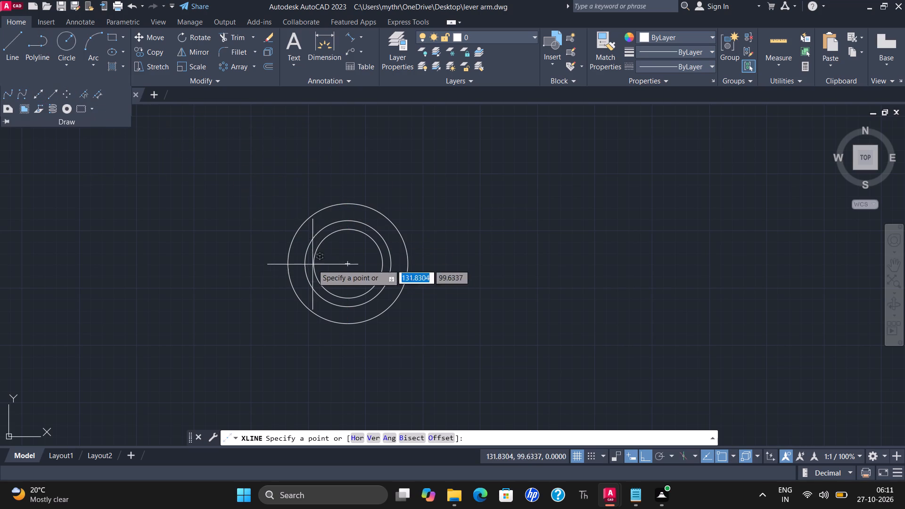
left_click(344, 265)
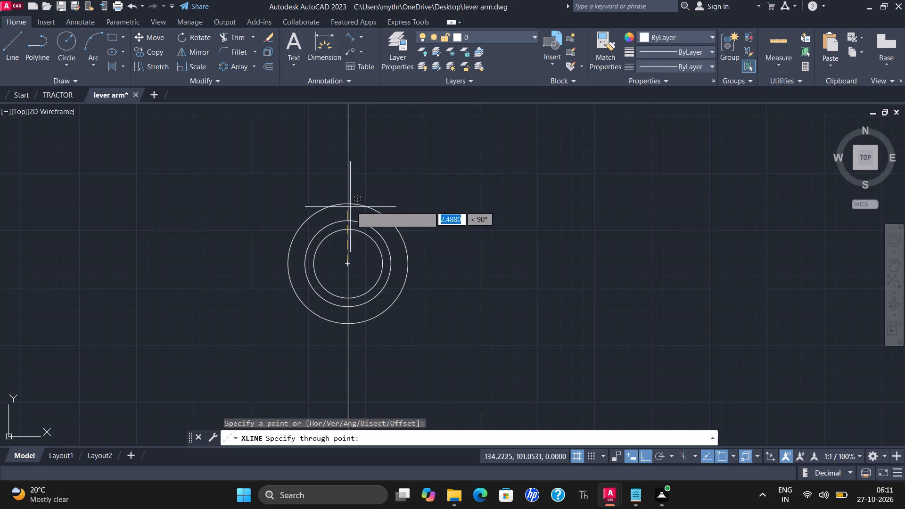
left_click(348, 197)
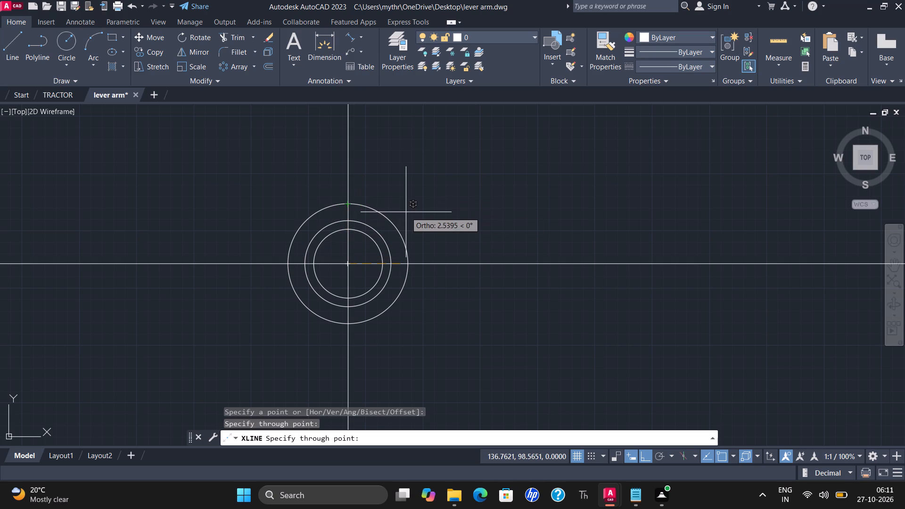
left_click(406, 212)
key("Escape")
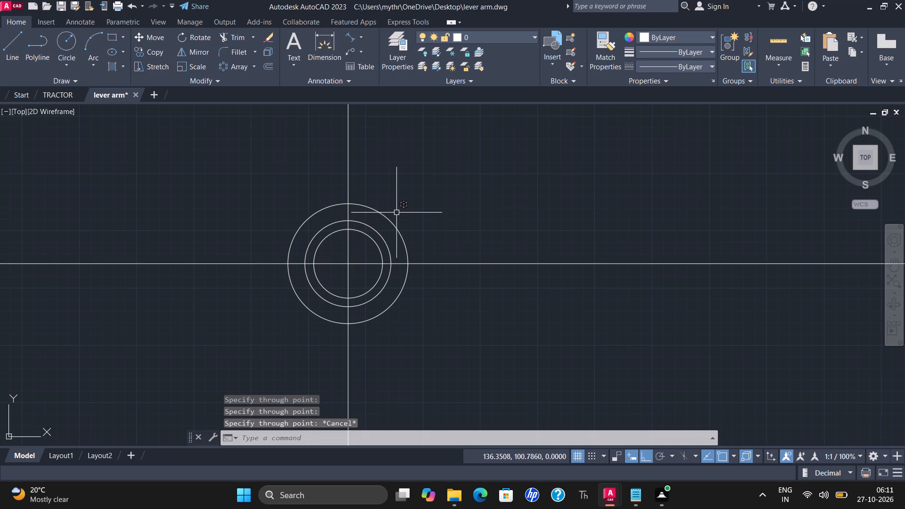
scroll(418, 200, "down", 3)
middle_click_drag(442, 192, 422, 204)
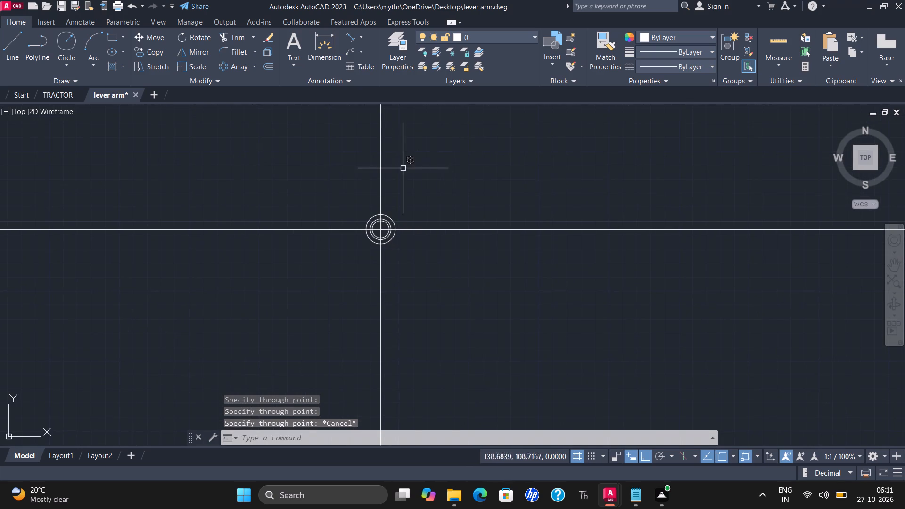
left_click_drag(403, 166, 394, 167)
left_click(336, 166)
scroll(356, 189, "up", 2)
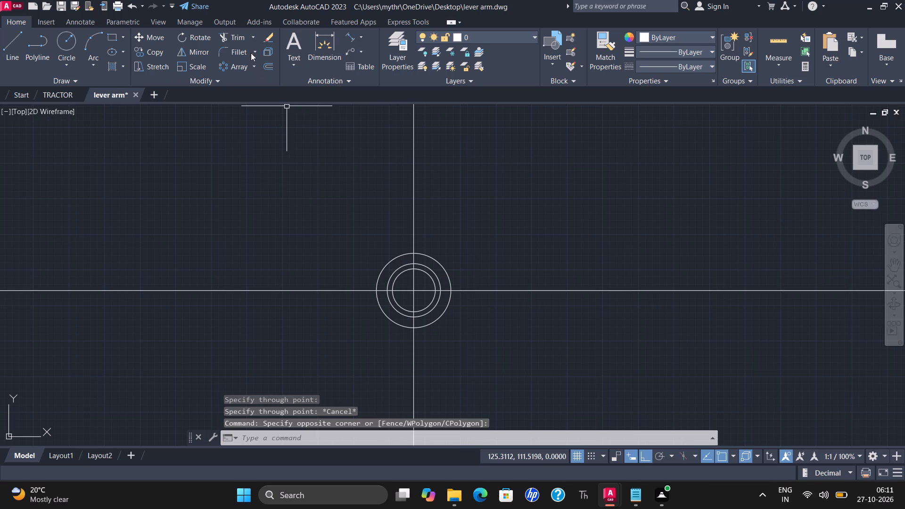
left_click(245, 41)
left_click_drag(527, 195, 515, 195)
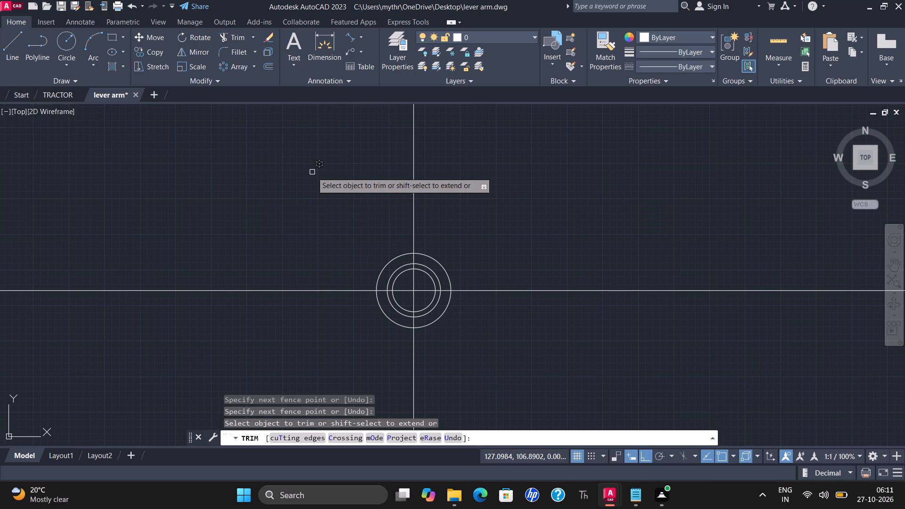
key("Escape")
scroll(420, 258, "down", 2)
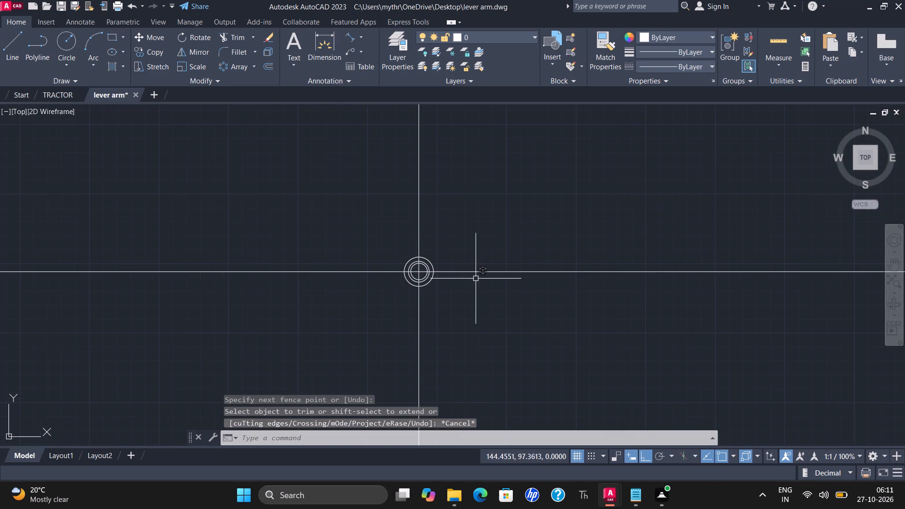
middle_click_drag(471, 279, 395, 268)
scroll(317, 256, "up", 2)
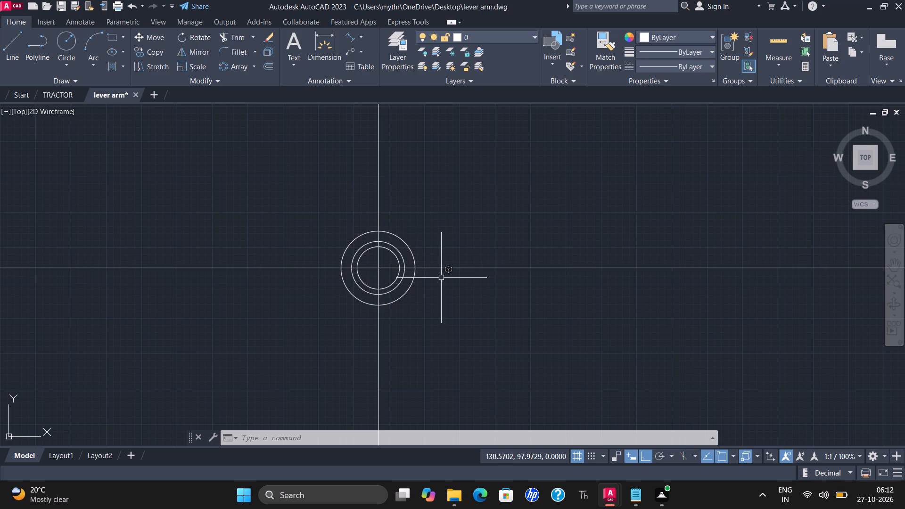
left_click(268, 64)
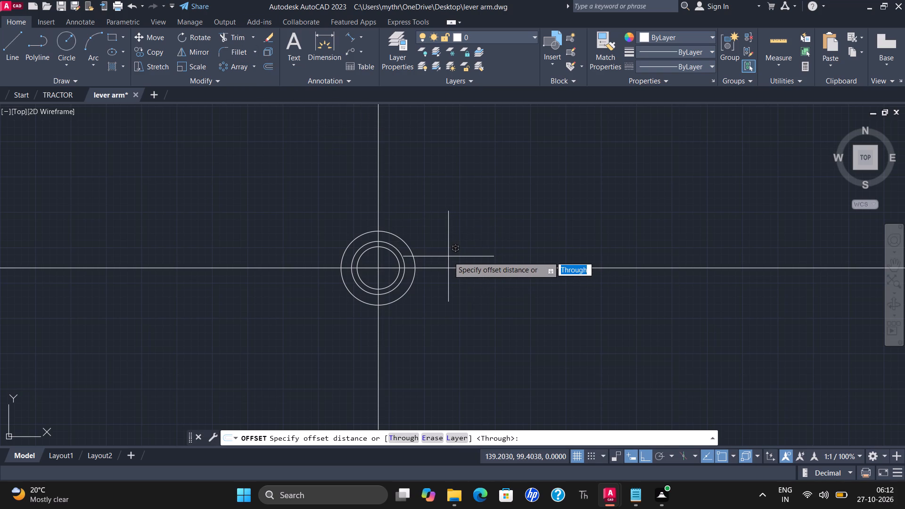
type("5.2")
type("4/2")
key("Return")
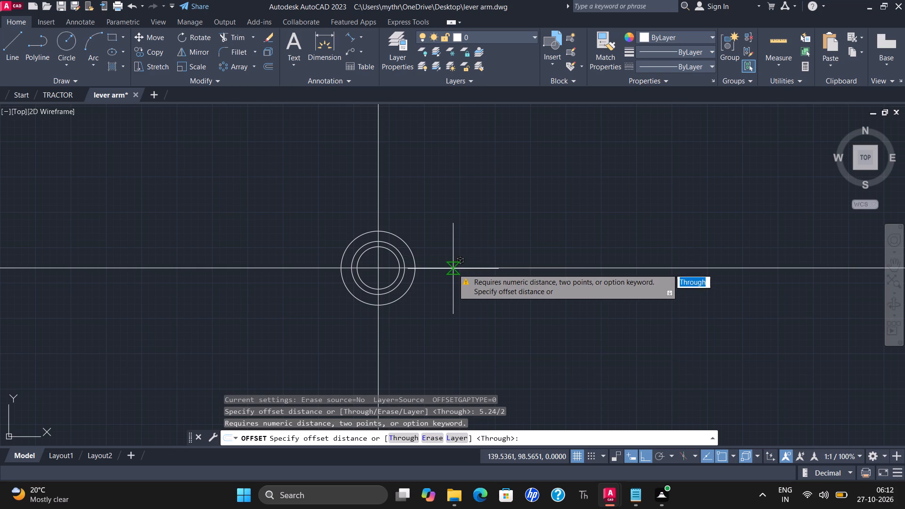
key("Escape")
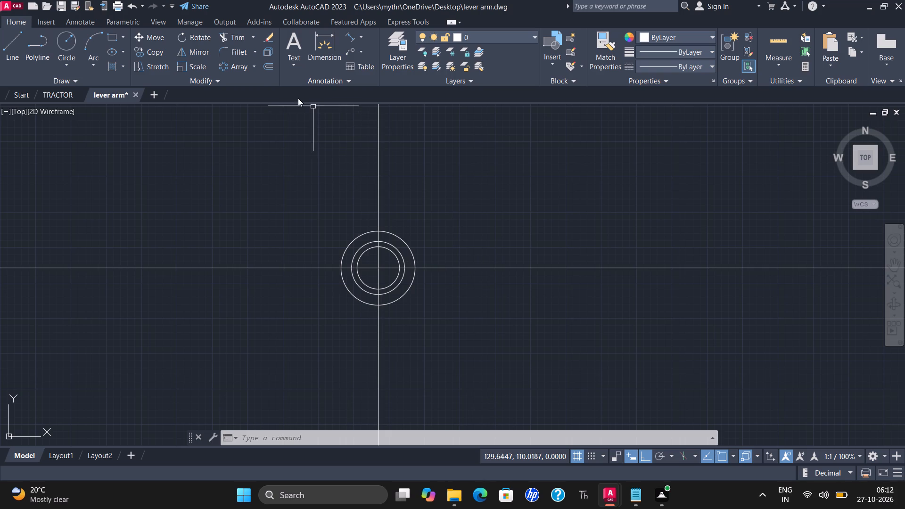
Offset the horizontal construction line by 2.62 both above and below the circles' centre.
left_click(262, 67)
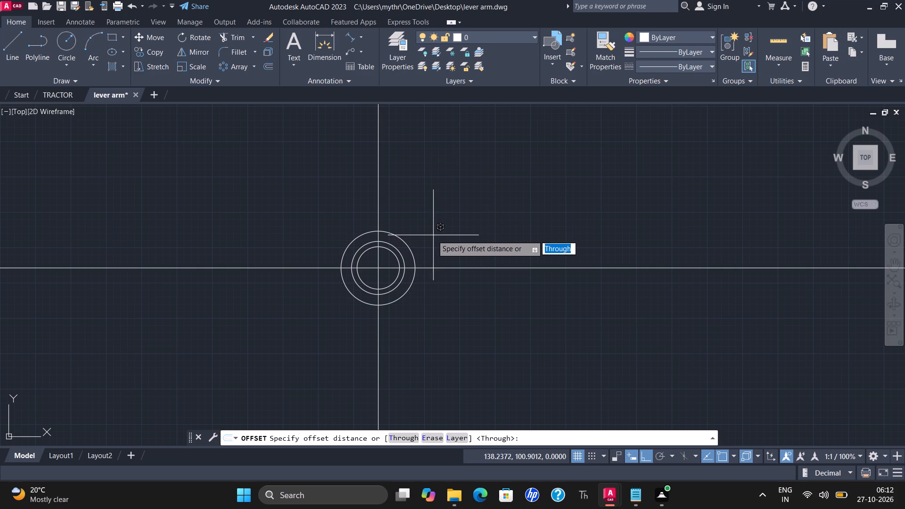
type("2.")
type("62")
key("Return")
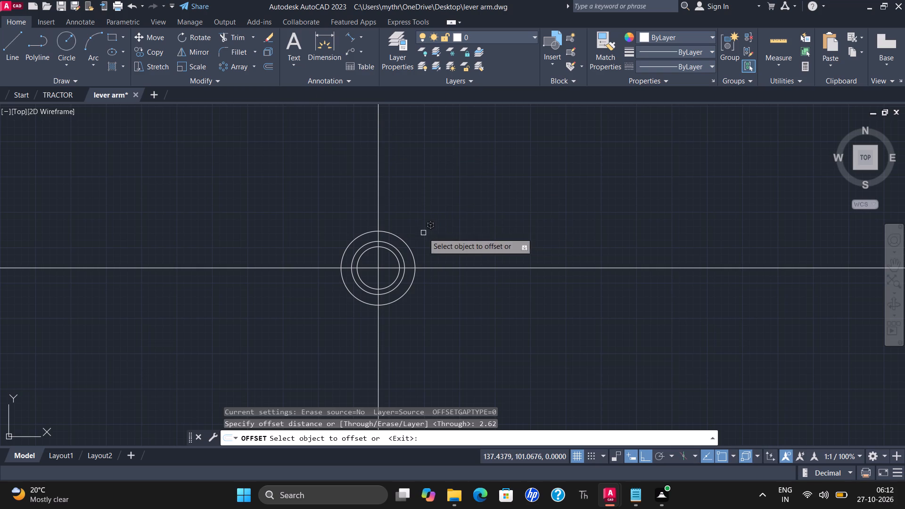
left_click(447, 268)
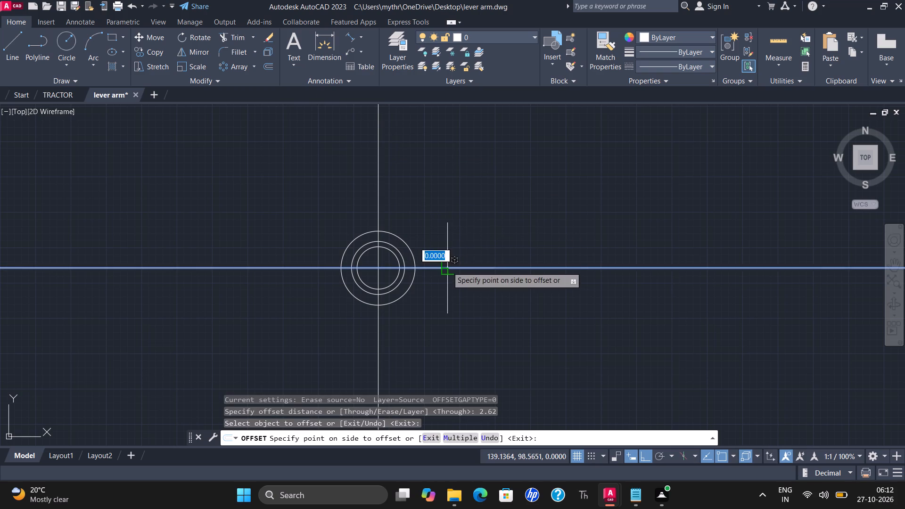
left_click(449, 254)
left_click(450, 269)
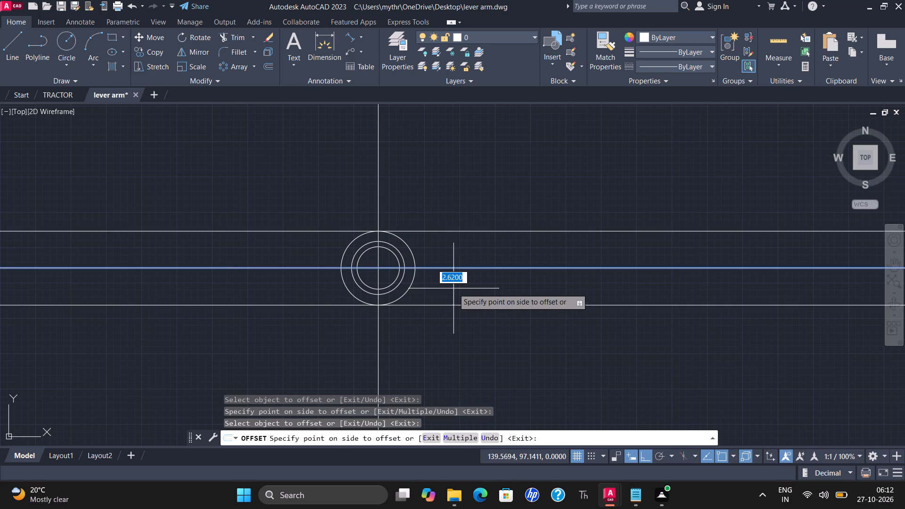
left_click(453, 288)
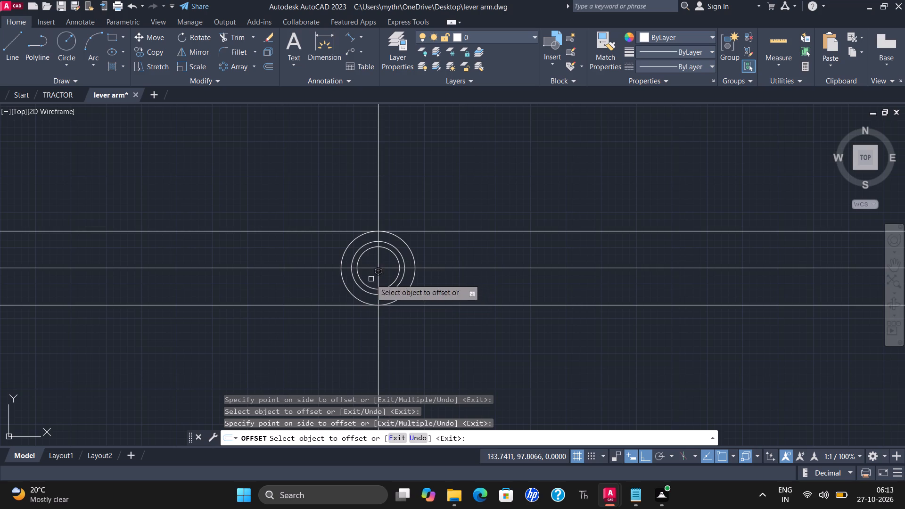
Offset the vertical construction line 6.50 to the right of the circles' centre.
left_click(379, 172)
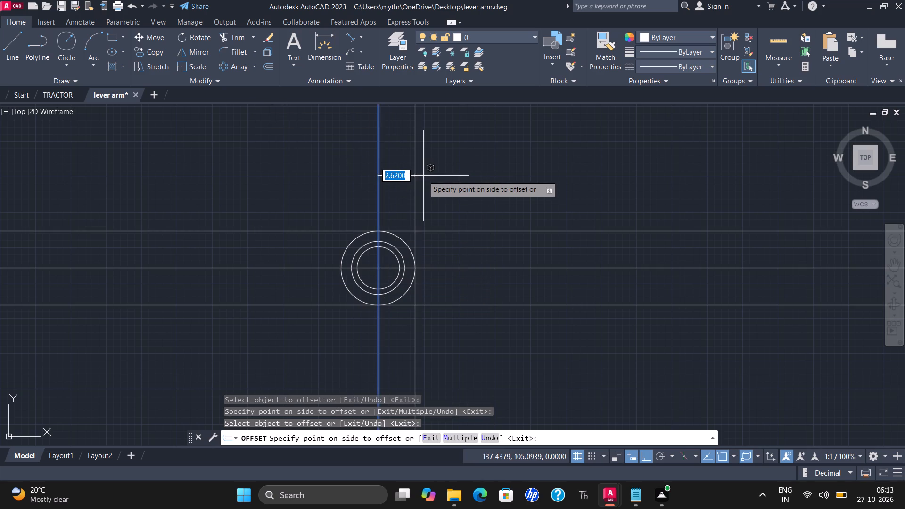
type("6.50")
key("Return")
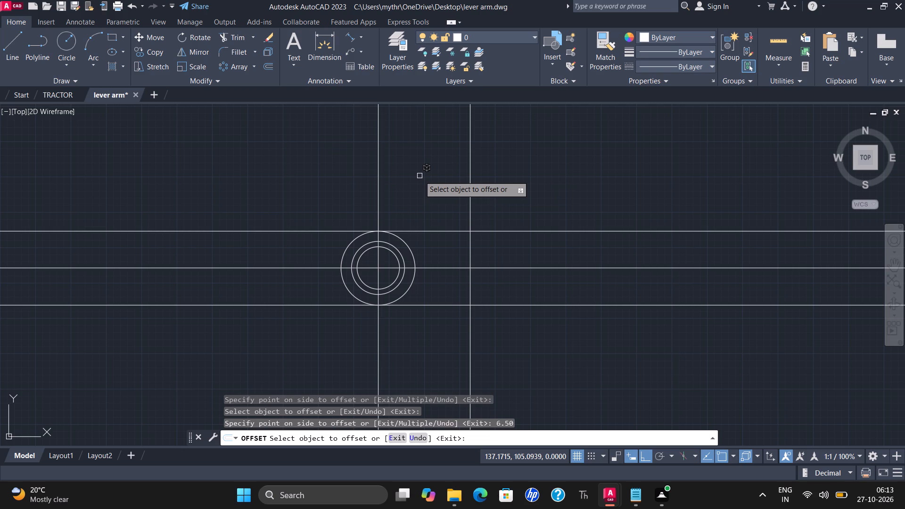
key("Escape")
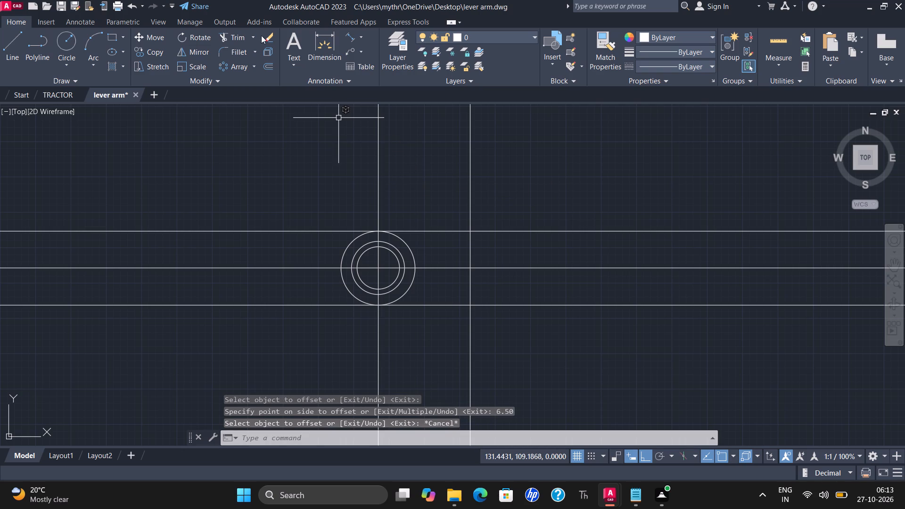
Trim the upper and lower offset lines so they span only from the vertical centre line to the right-hand vertical line.
left_click(243, 38)
left_click_drag(540, 177, 535, 181)
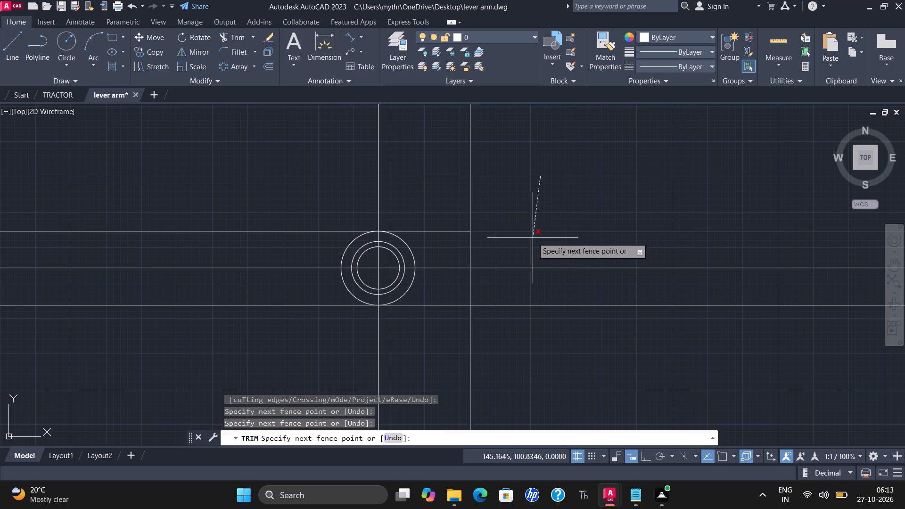
left_click(532, 238)
left_click(553, 305)
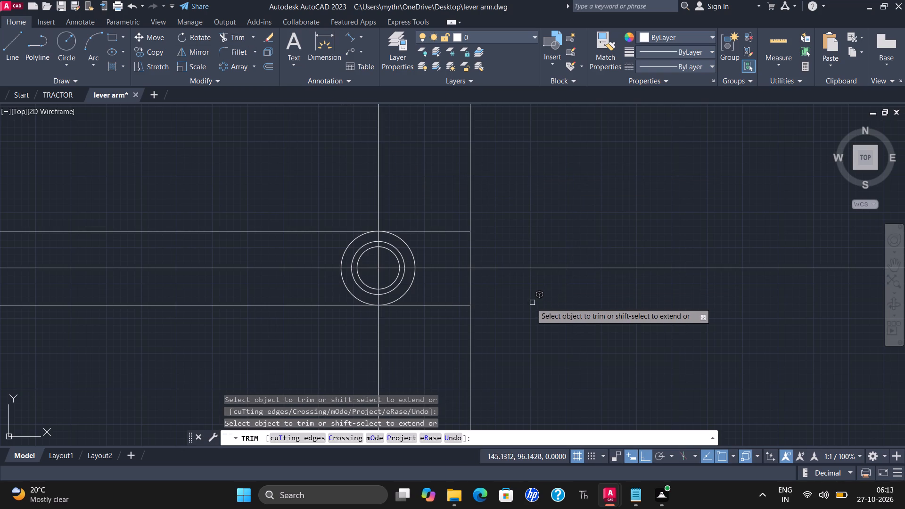
left_click(288, 307)
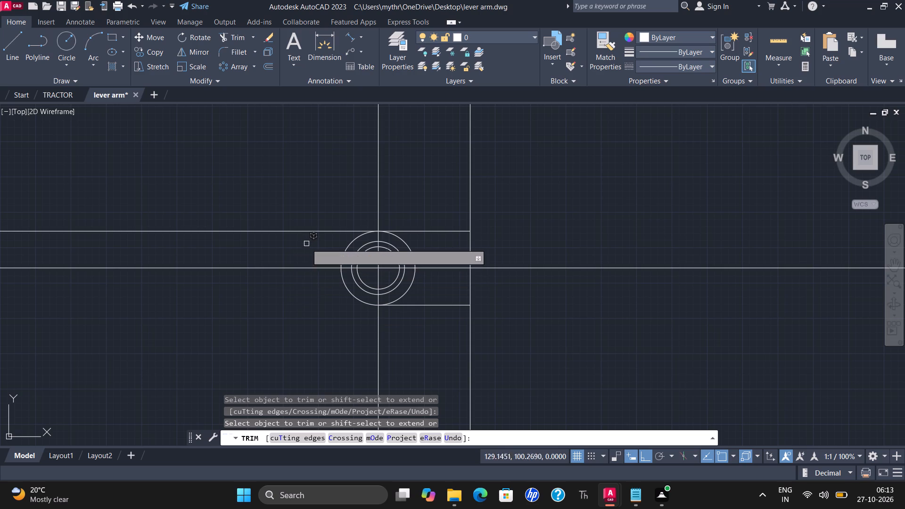
left_click(311, 235)
left_click(308, 226)
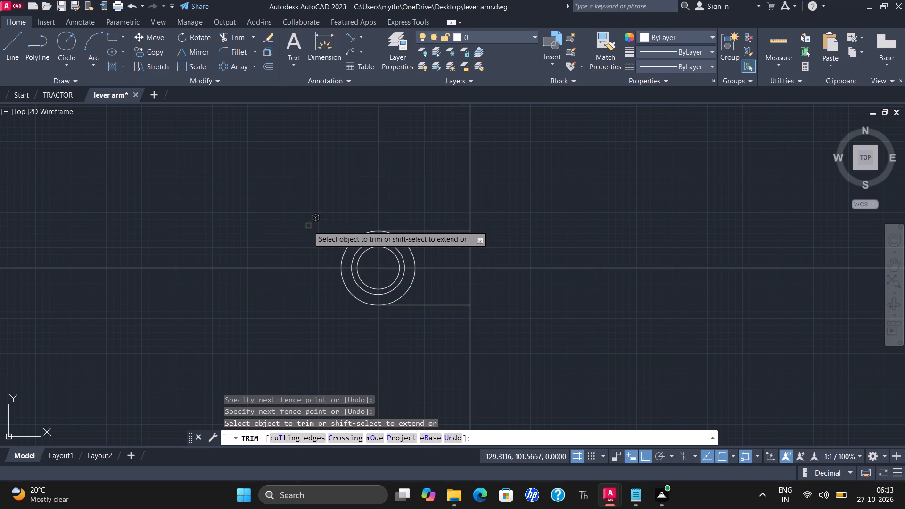
key("Escape")
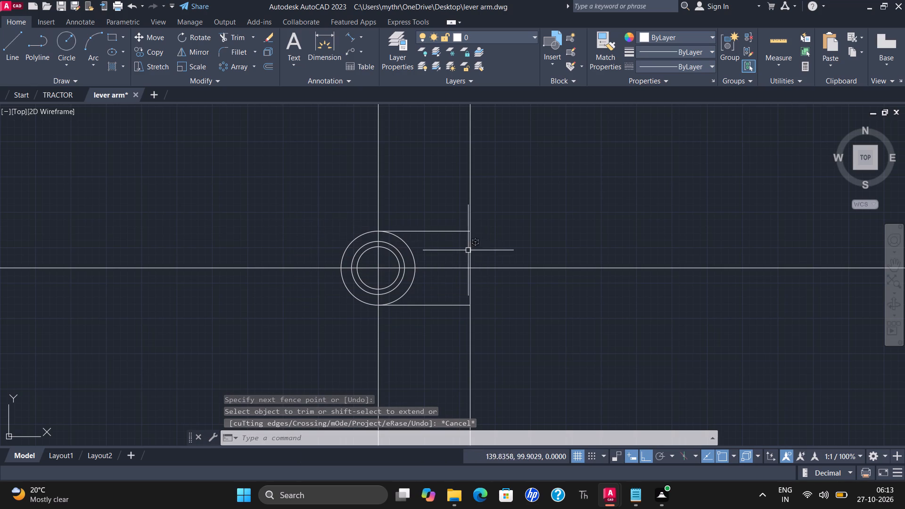
Offset the vertical line at the arm's right end by 4.13 to the left, toward the circles.
left_click(264, 69)
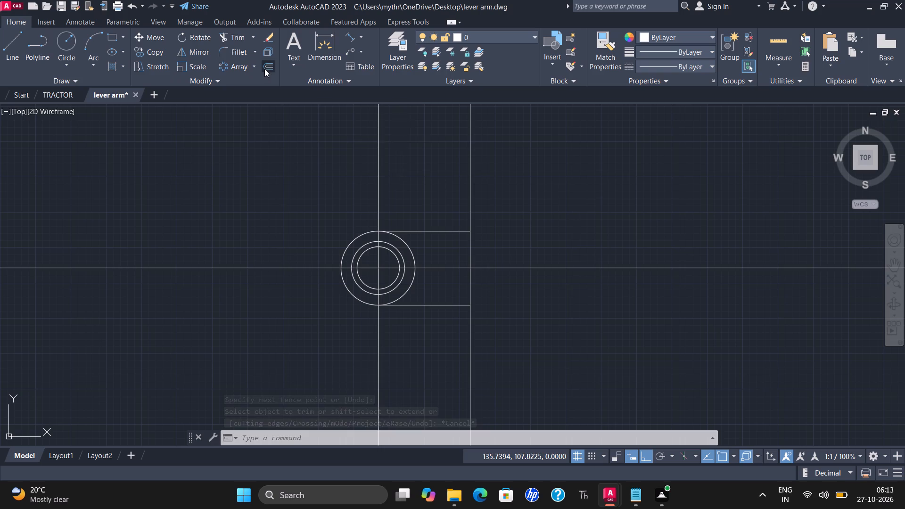
type("4.")
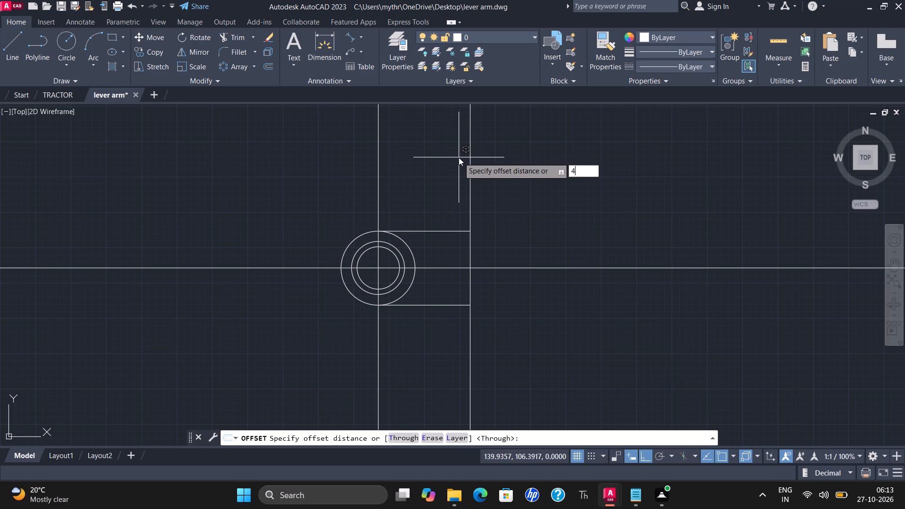
type("13")
key("Return")
left_click(469, 164)
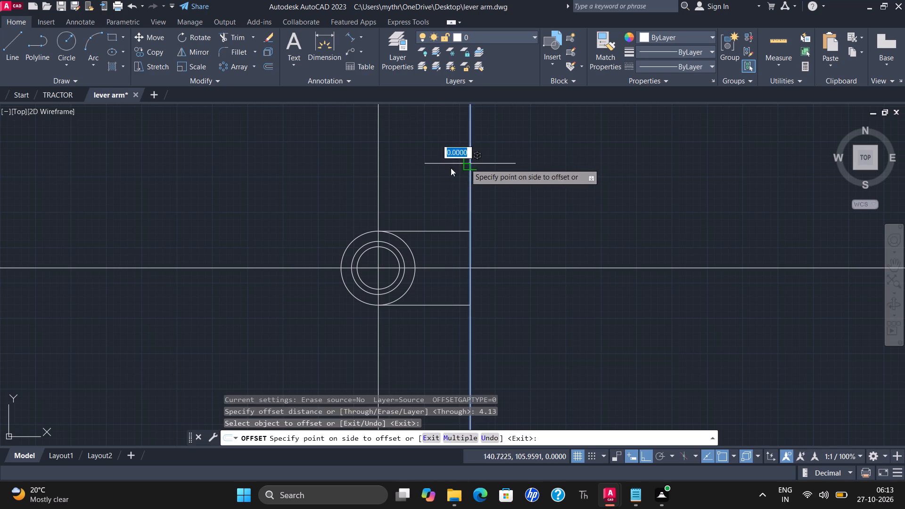
left_click(444, 169)
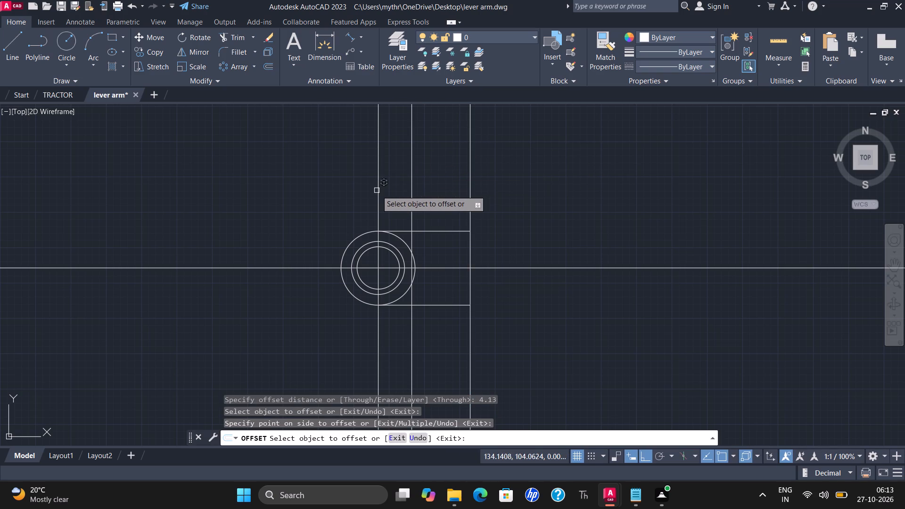
key("Escape")
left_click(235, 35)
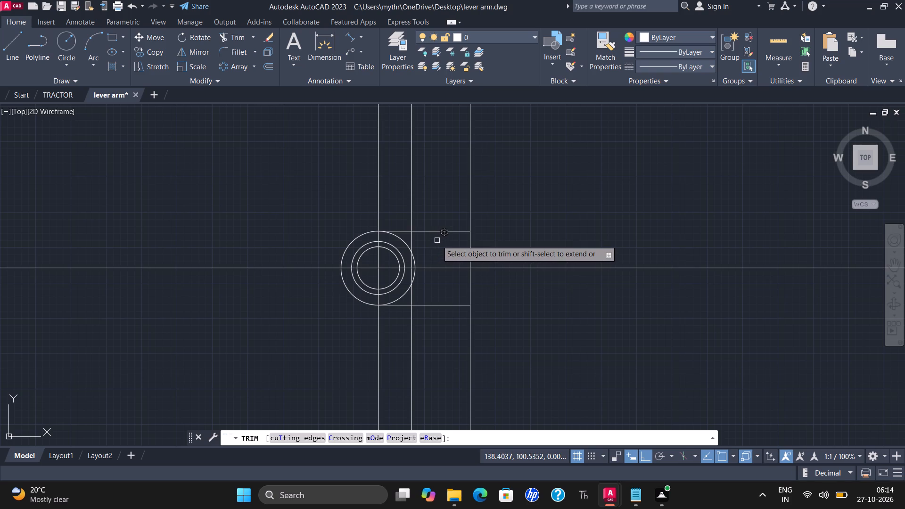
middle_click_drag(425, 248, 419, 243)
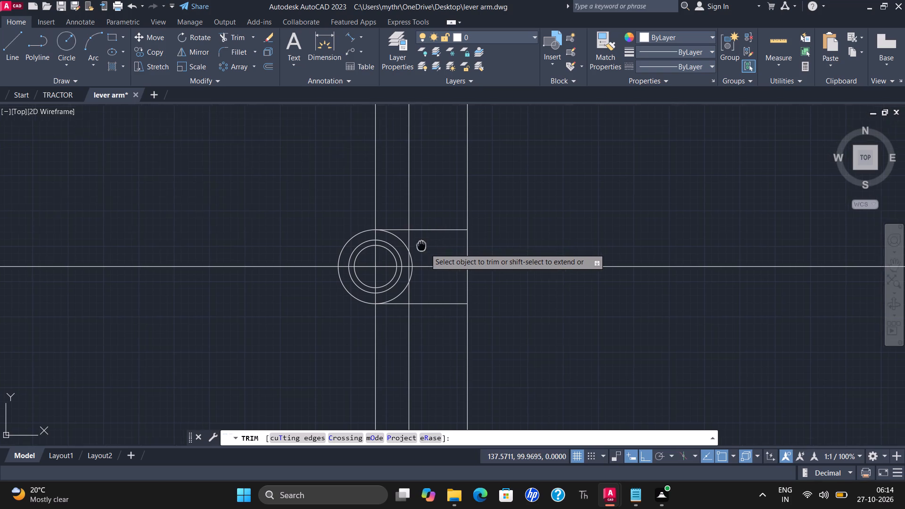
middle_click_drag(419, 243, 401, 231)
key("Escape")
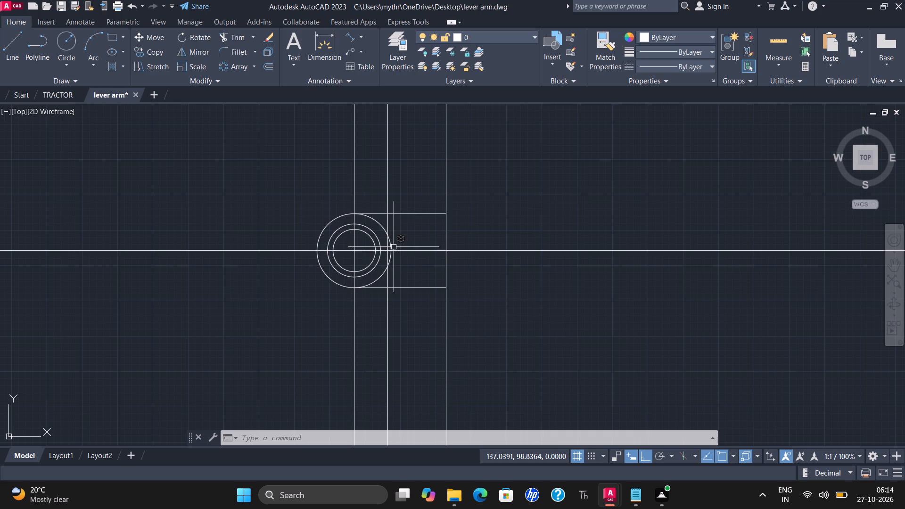
Offset the horizontal centre construction line by 0.35 both above and below.
left_click(274, 68)
key("0")
type(".3")
key("5")
key("Return")
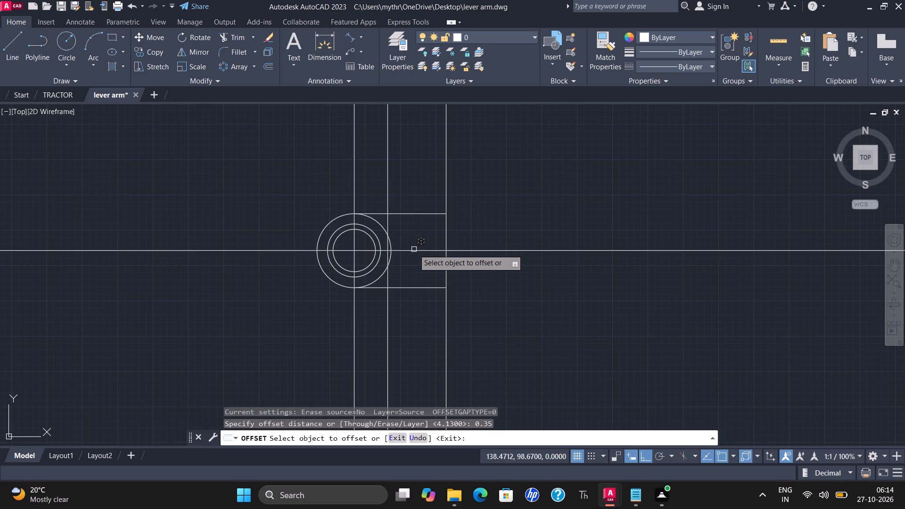
left_click(414, 249)
left_click(415, 240)
left_click(415, 251)
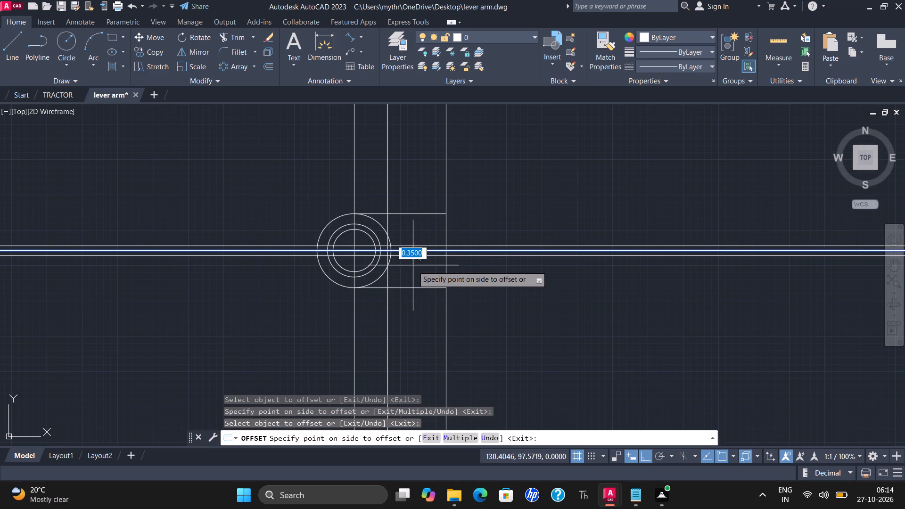
left_click(413, 266)
key("Escape")
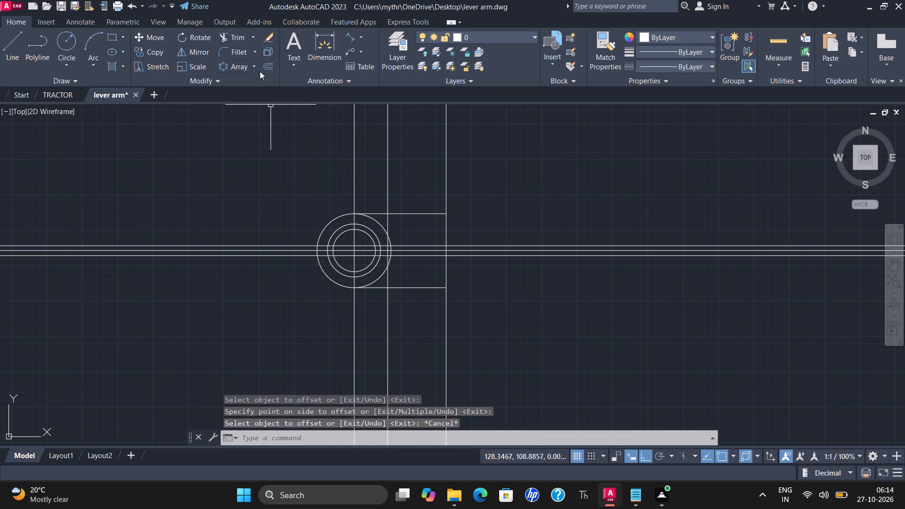
Offset the vertical line at the arm's right end by 0.50 to the left.
left_click(231, 33)
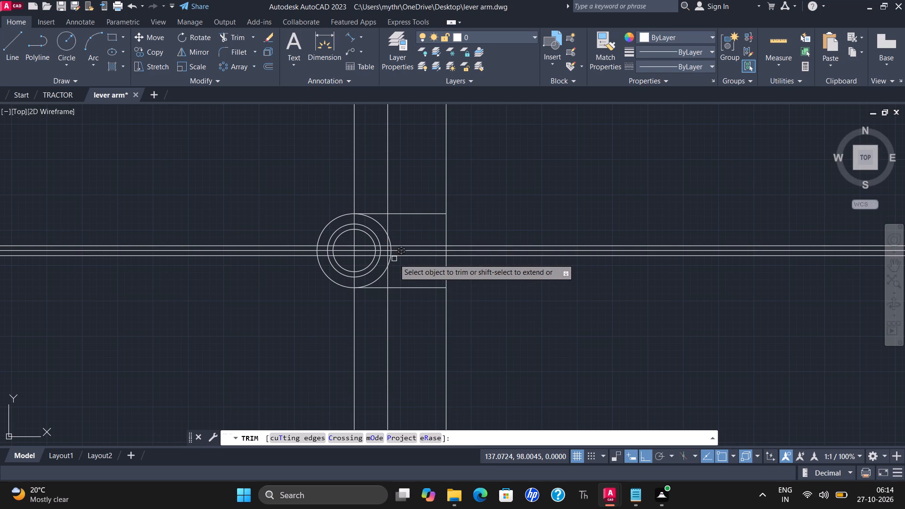
key("Escape")
left_click(262, 68)
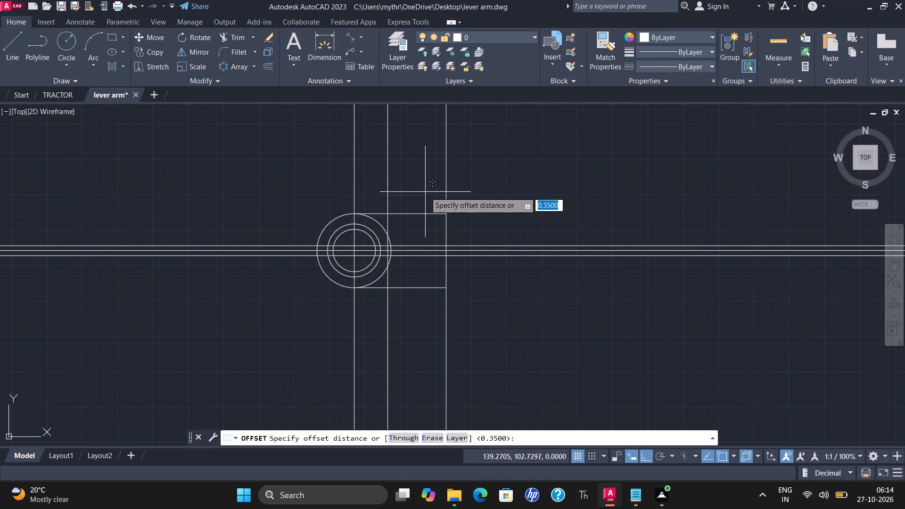
key("0")
key("period")
key("5")
key("0")
key("Return")
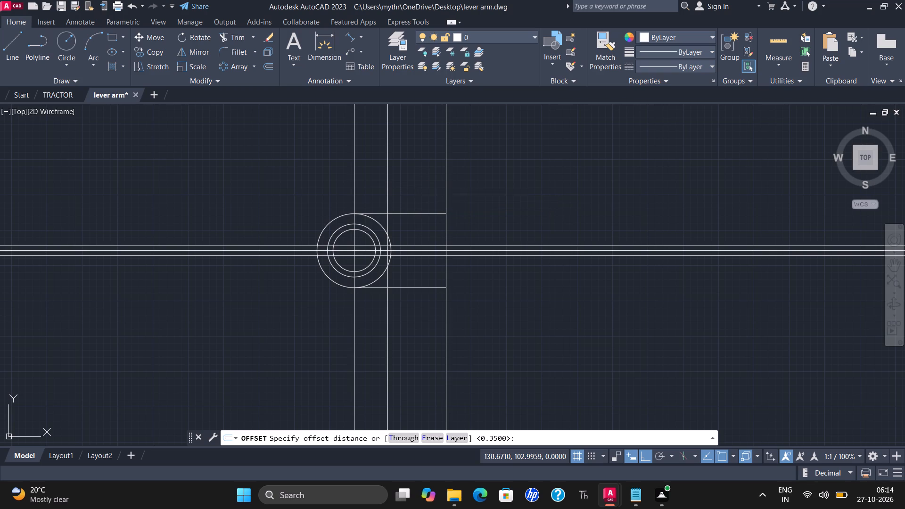
left_click(445, 187)
left_click(427, 186)
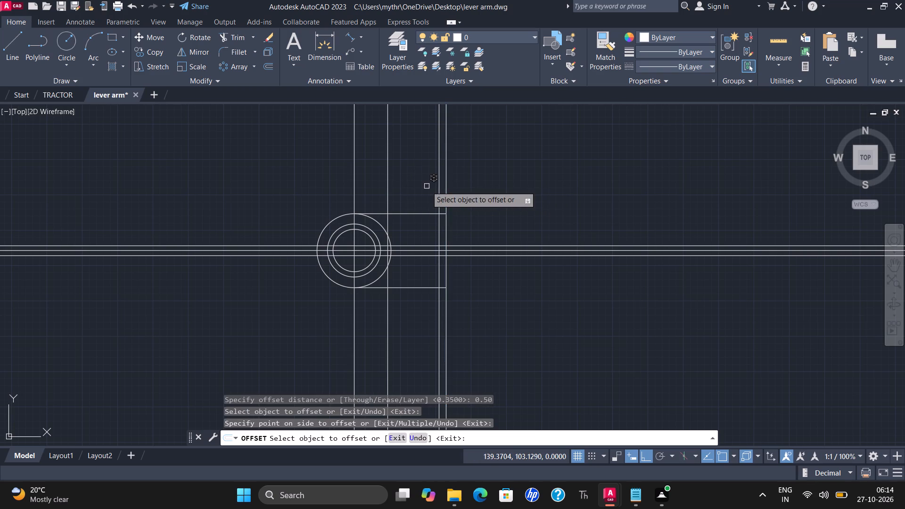
key("Escape")
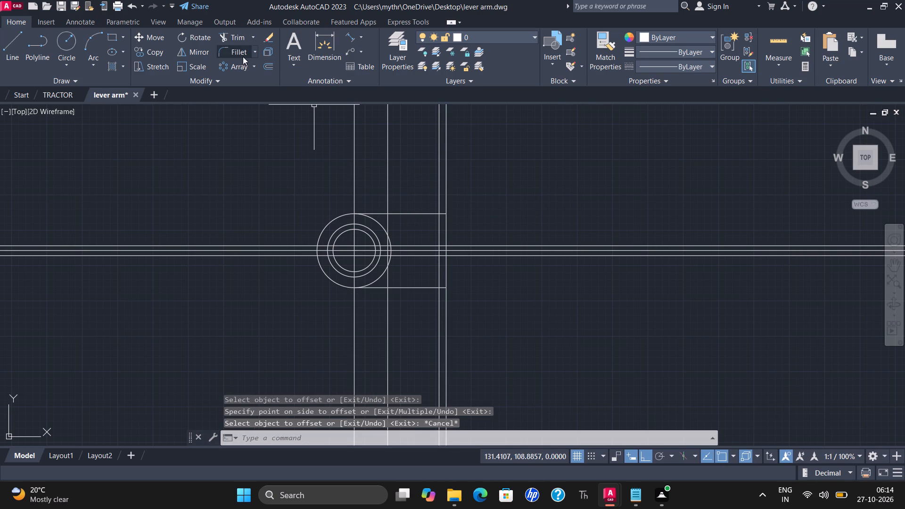
Trim the three closely spaced horizontal lines between the two vertical lines at the arm's right end.
left_click(230, 41)
scroll(414, 266, "up", 2)
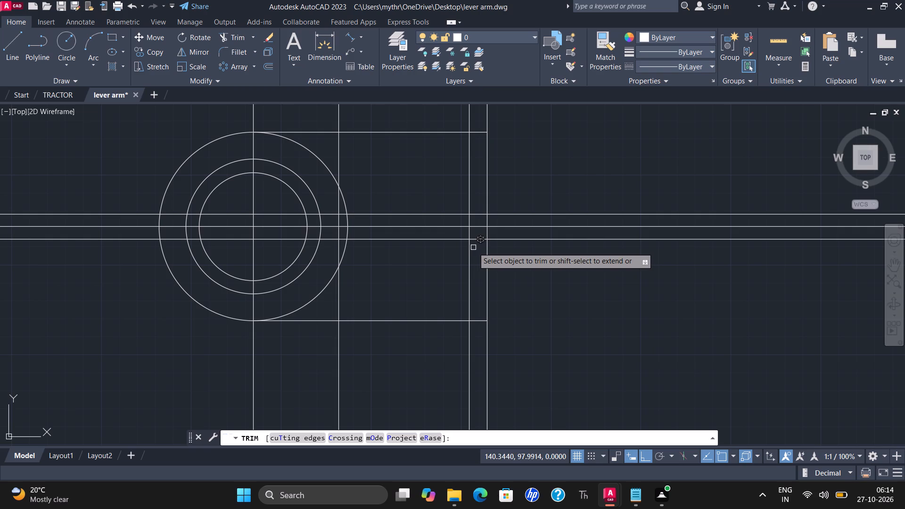
left_click(477, 246)
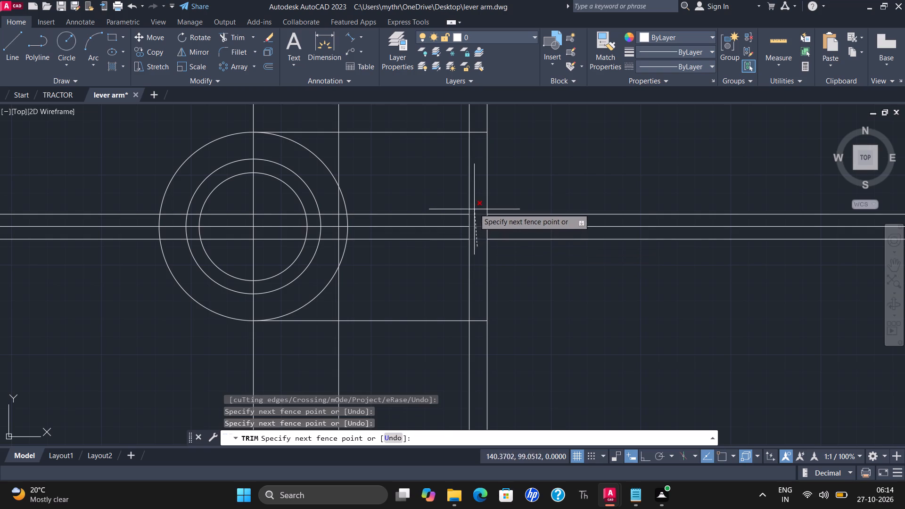
left_click(475, 207)
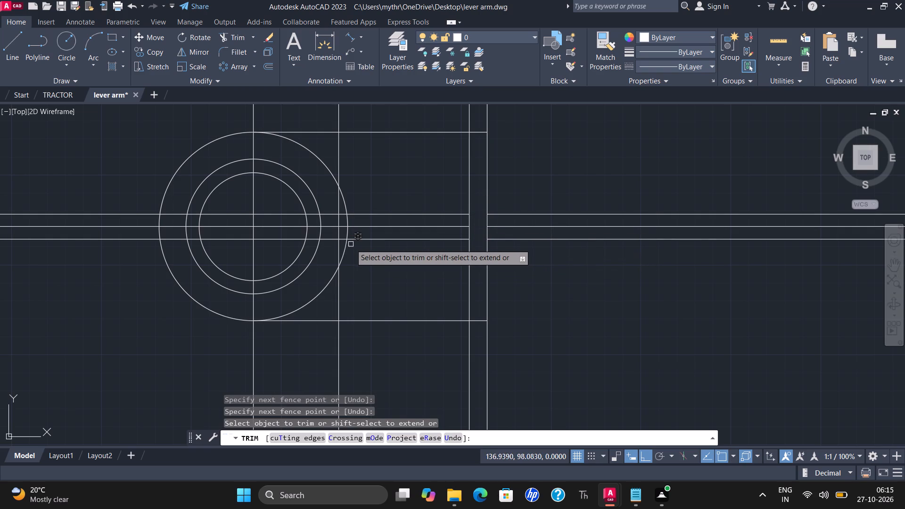
key("Escape")
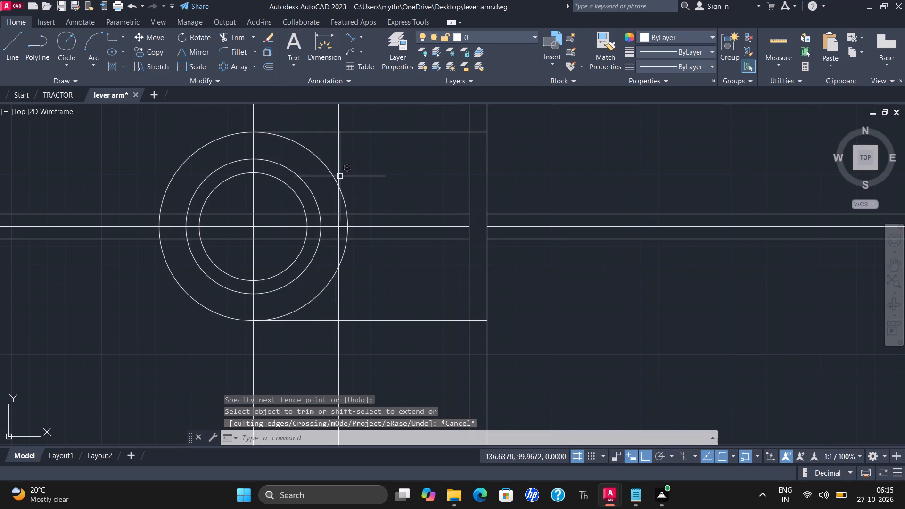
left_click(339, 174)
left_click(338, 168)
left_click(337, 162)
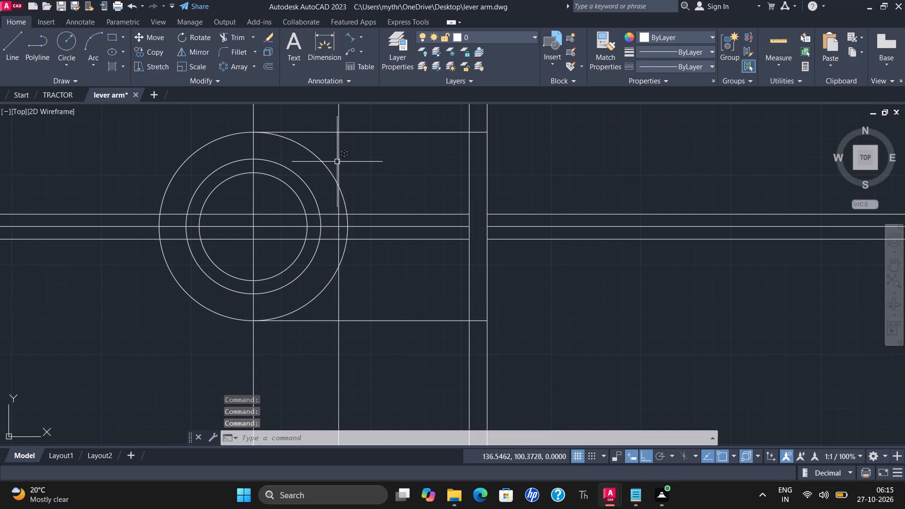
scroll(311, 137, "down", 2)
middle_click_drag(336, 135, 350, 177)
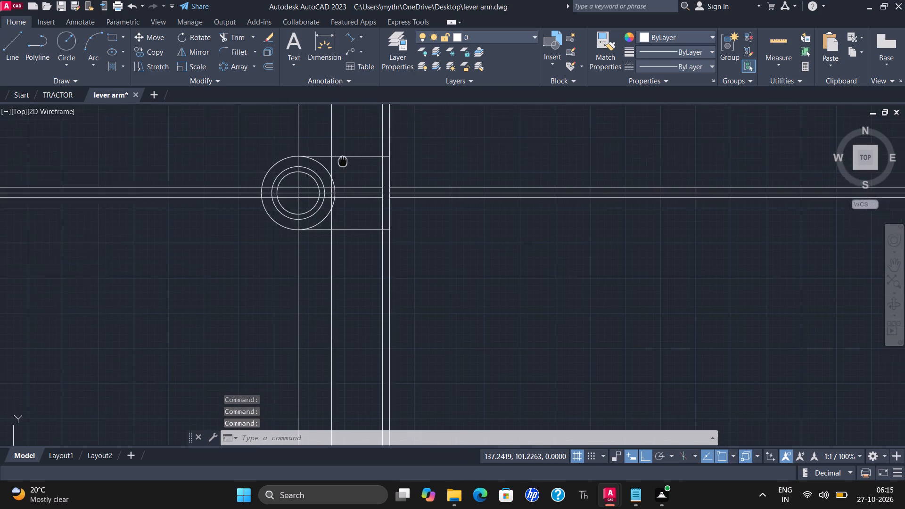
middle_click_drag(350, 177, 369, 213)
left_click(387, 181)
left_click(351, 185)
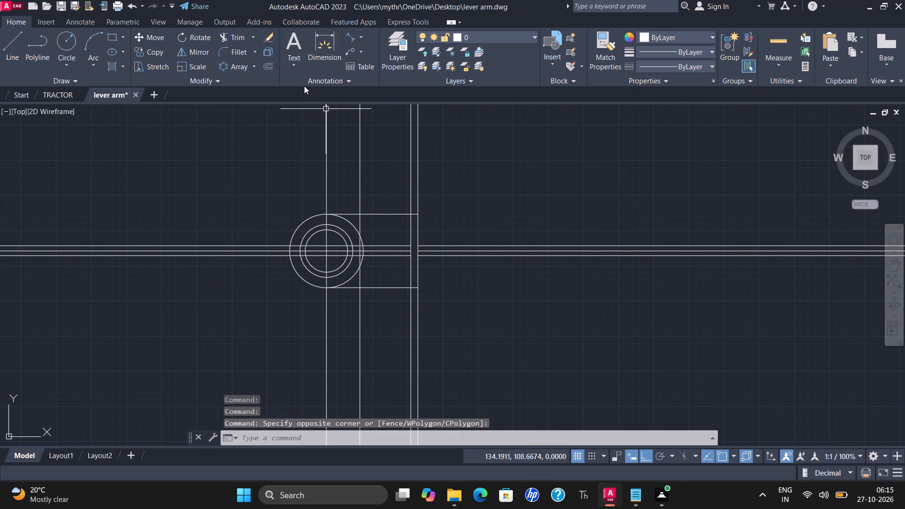
Trim the vertical line crossing the outer circle's right side, removing its portions above the circle and below the uppermost of the three closely spaced horizontal lines.
left_click(235, 40)
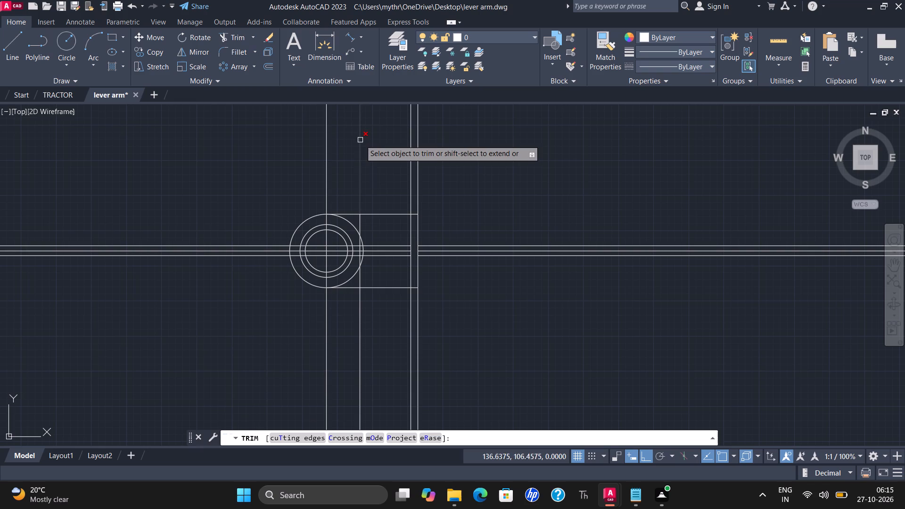
left_click(360, 140)
left_click(362, 305)
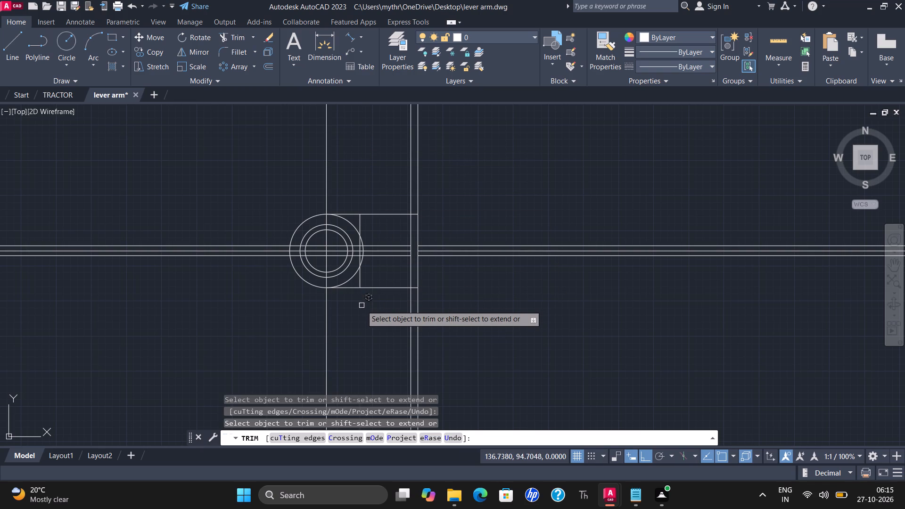
left_click(360, 283)
scroll(359, 264, "up", 1)
left_click(357, 260)
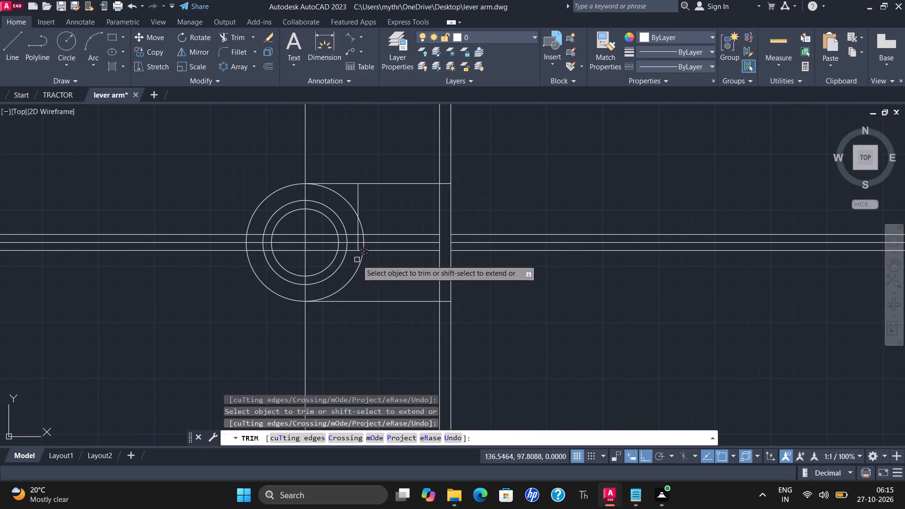
left_click(360, 201)
scroll(355, 244, "up", 3)
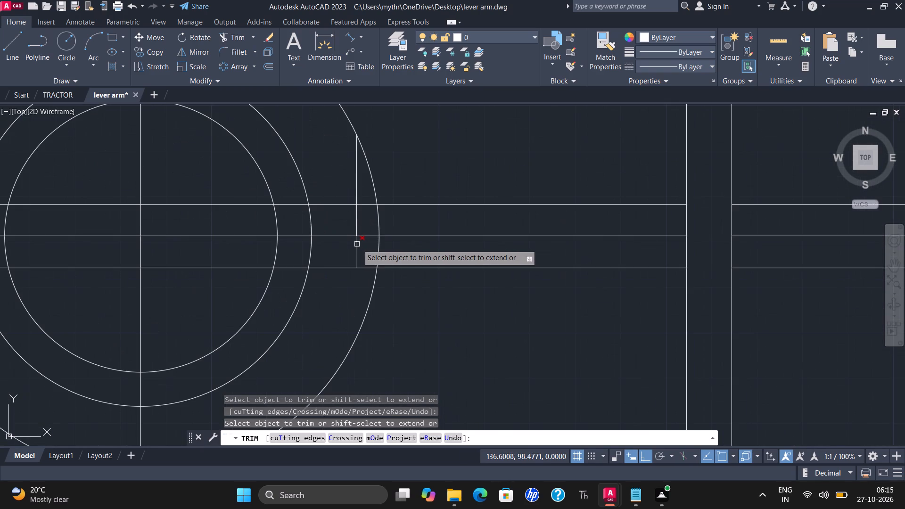
left_click(357, 244)
left_click(359, 224)
left_click(352, 214)
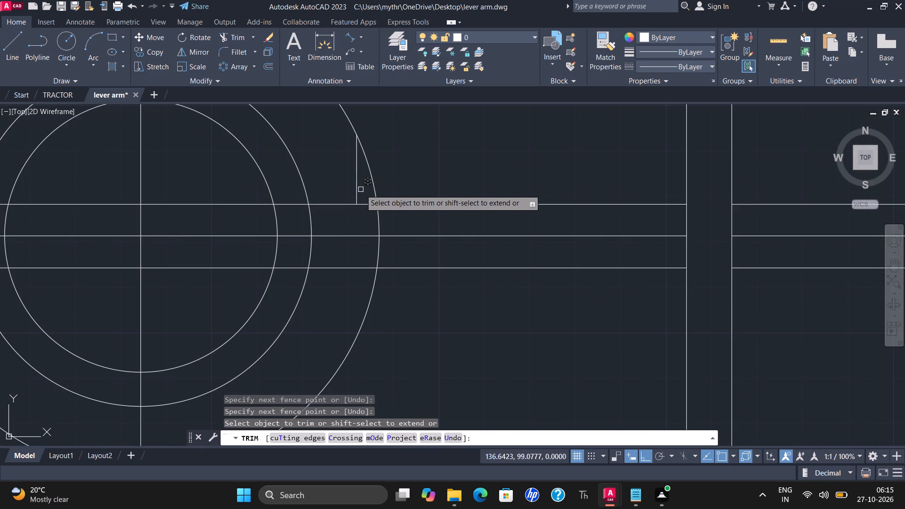
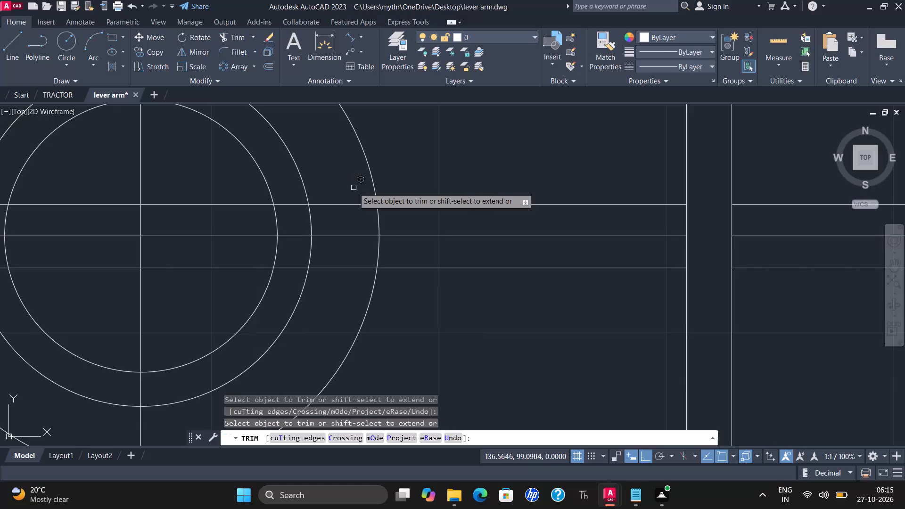
Offset the inner of the two vertical lines at the arm's right end by 3 toward the circles.
scroll(356, 189, "down", 2)
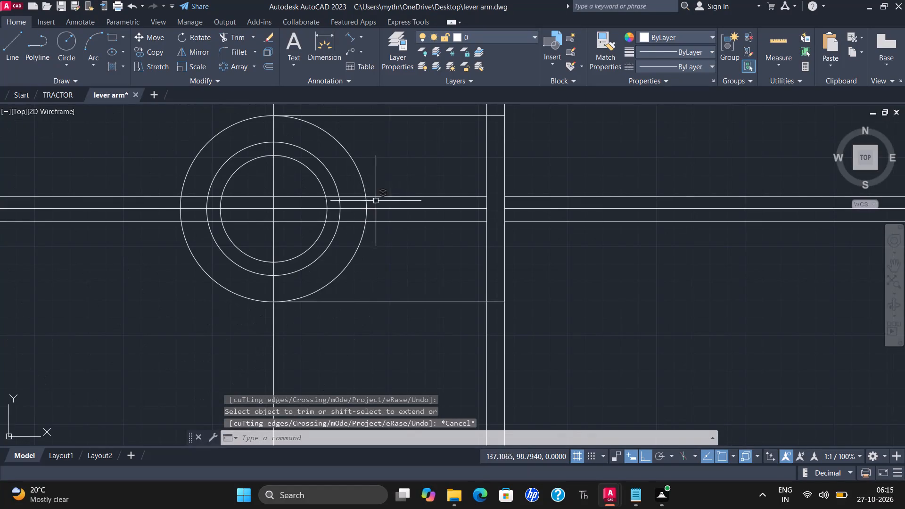
scroll(424, 190, "down", 1)
middle_click_drag(424, 190, 390, 217)
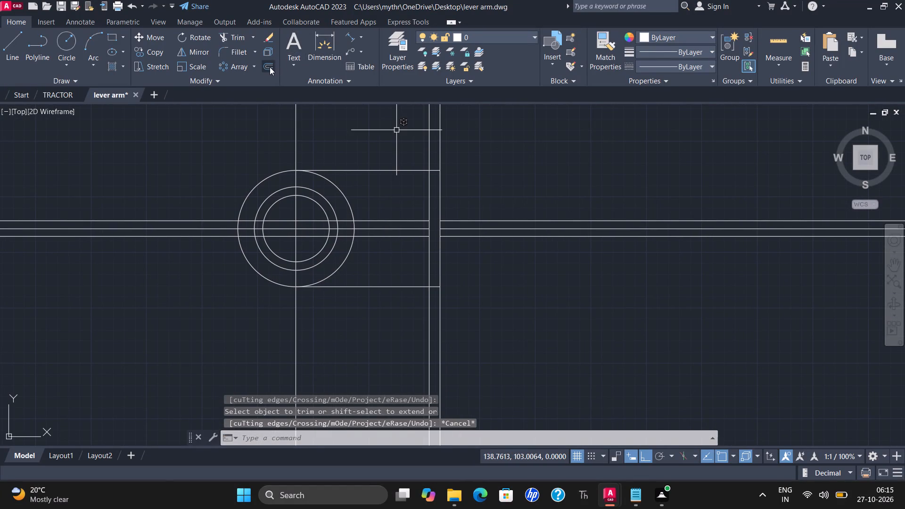
left_click(270, 67)
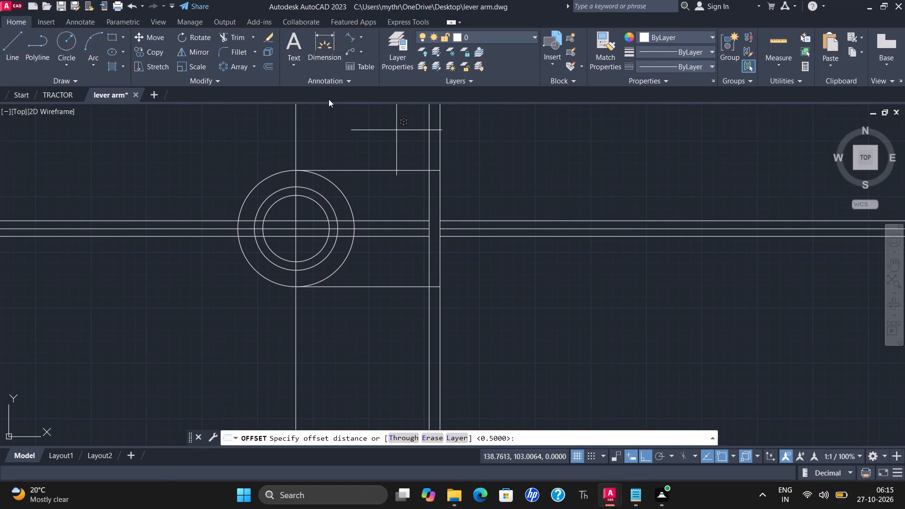
key("3")
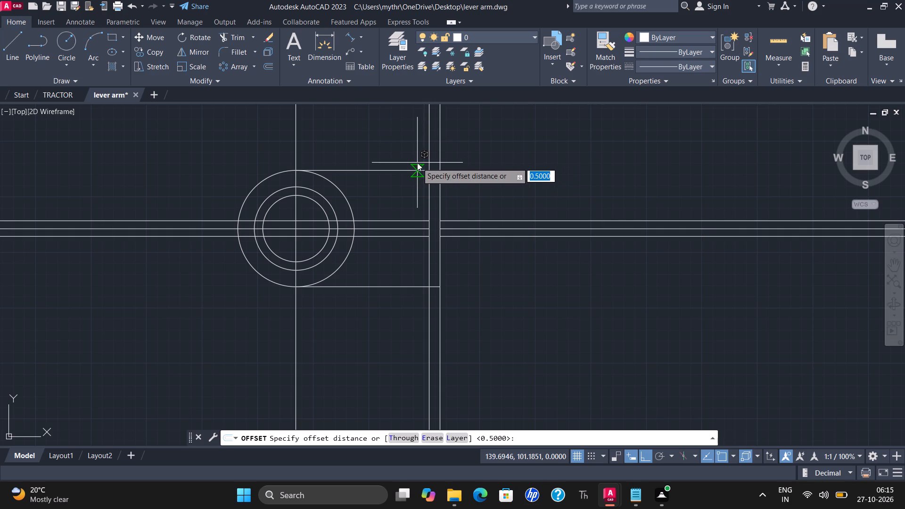
key("Return")
left_click(429, 150)
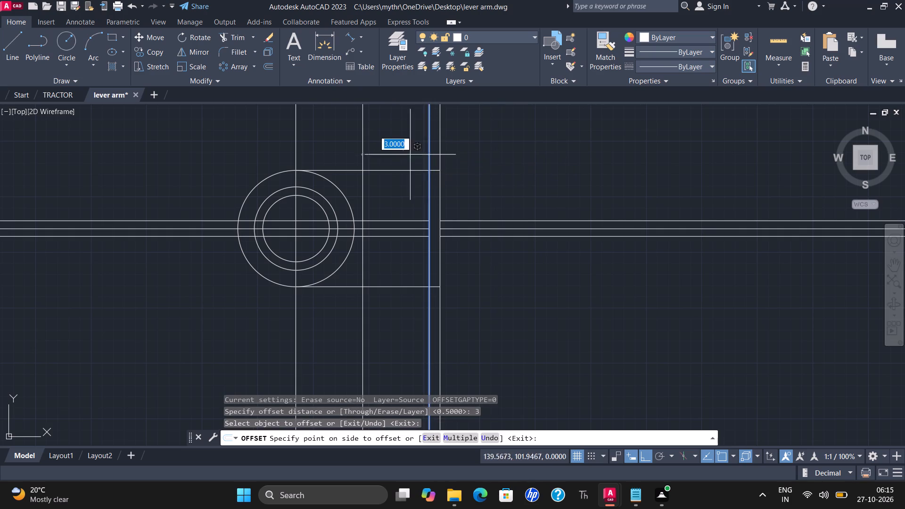
left_click(392, 157)
key("Escape")
Trim the upper and lower of the three closely spaced horizontal lines between the outer circle and the new vertical line.
scroll(357, 229, "up", 2)
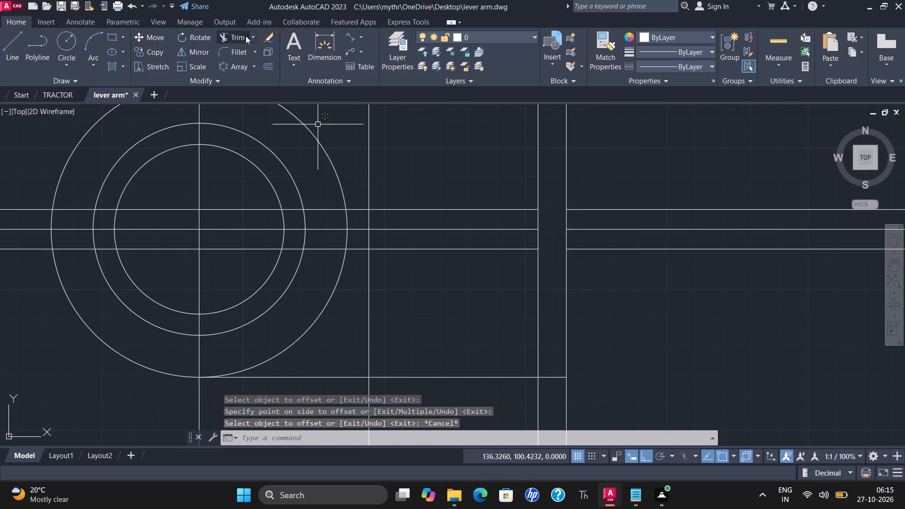
left_click(231, 33)
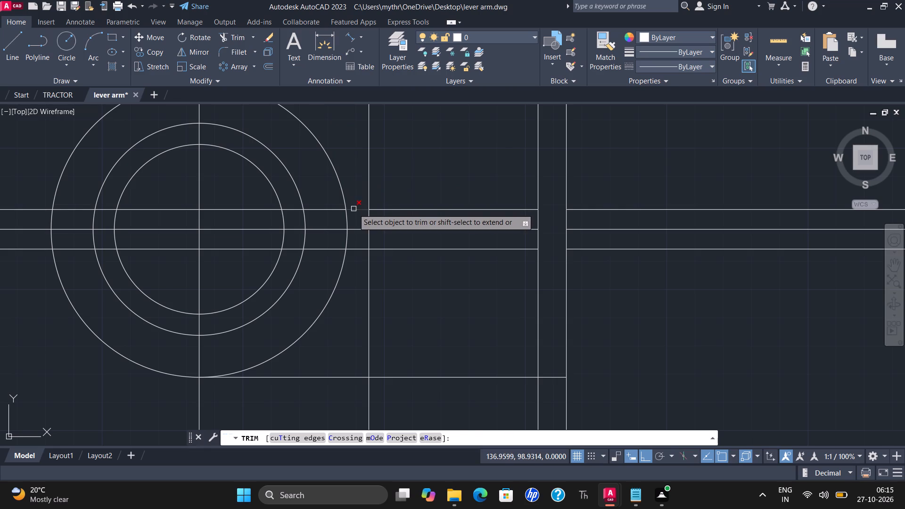
left_click(354, 209)
left_click(352, 248)
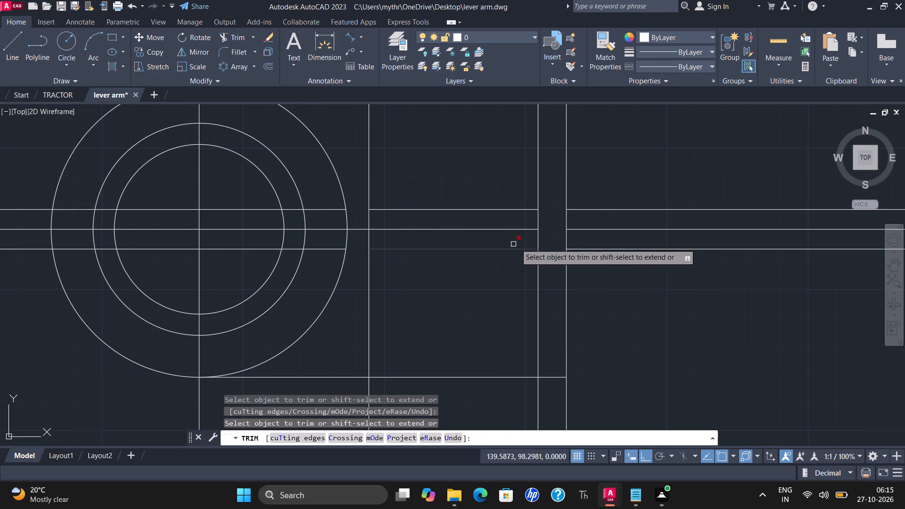
scroll(280, 217, "down", 1)
middle_click_drag(285, 218, 423, 205)
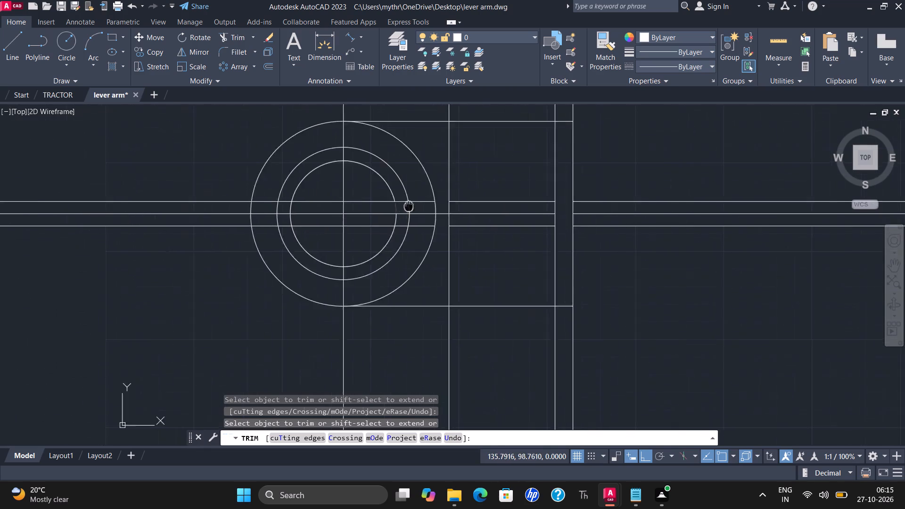
middle_click_drag(423, 205, 440, 201)
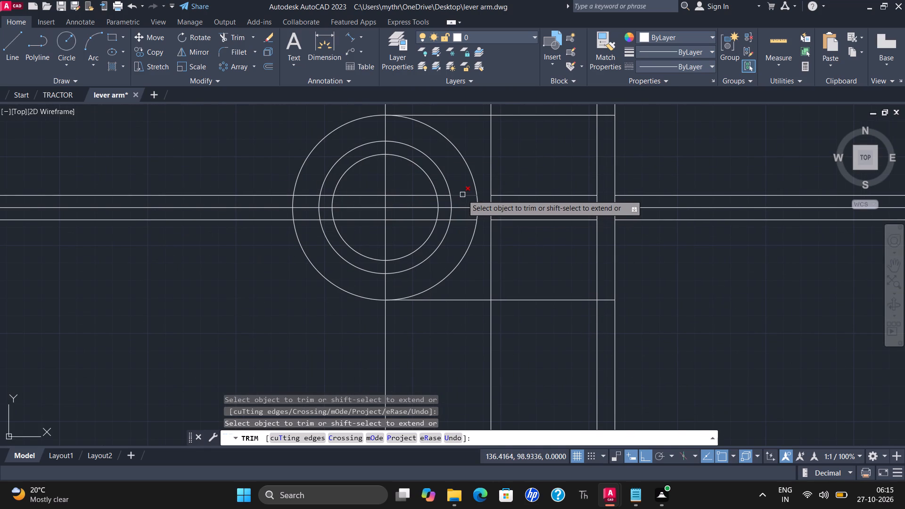
key("Escape")
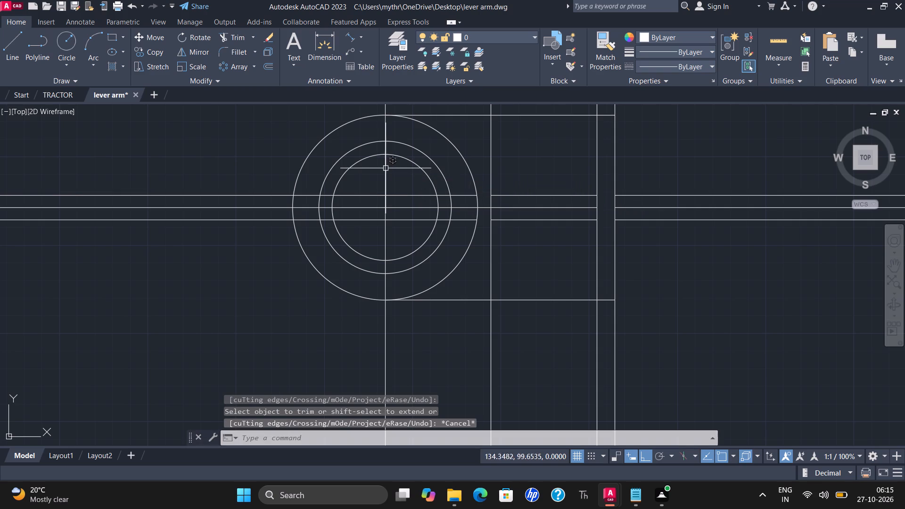
Set TRIMEXTENDMODE to 0.
key("t")
type("ri")
key("m")
key("e")
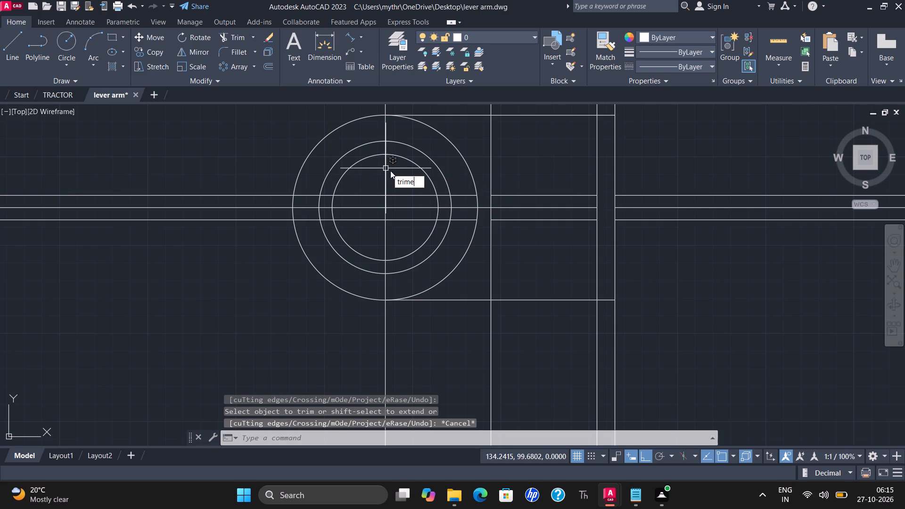
key("x")
key("t")
key("Return")
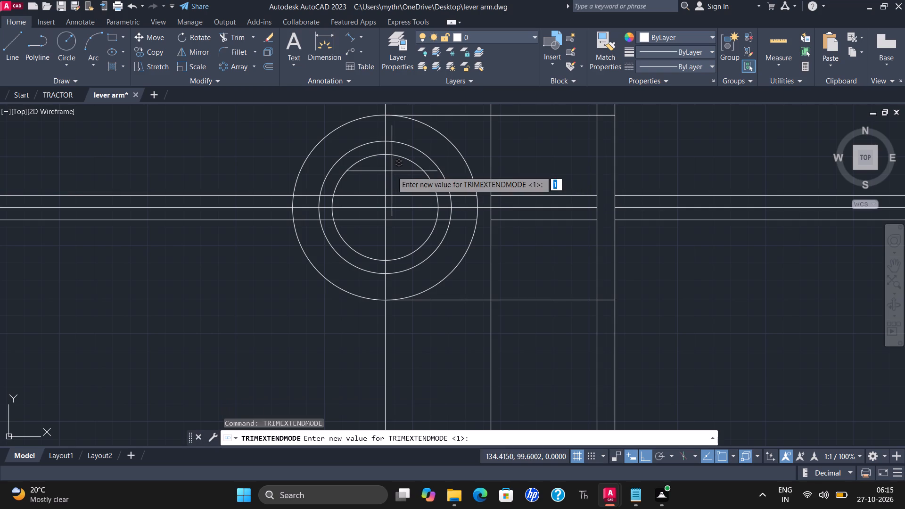
key("0")
key("Return")
Trim the three horizontal lines left of the circles' vertical centre line, using that centre line as the cutting edge.
left_click(242, 36)
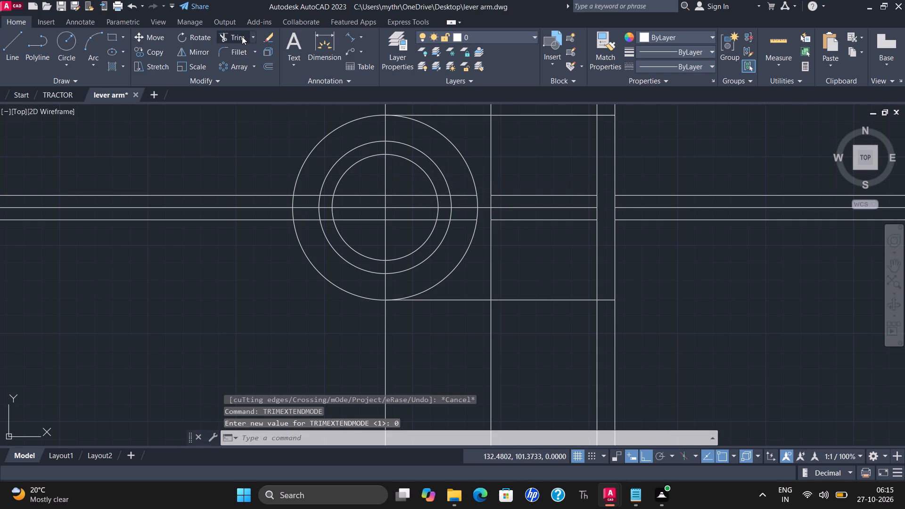
left_click(384, 175)
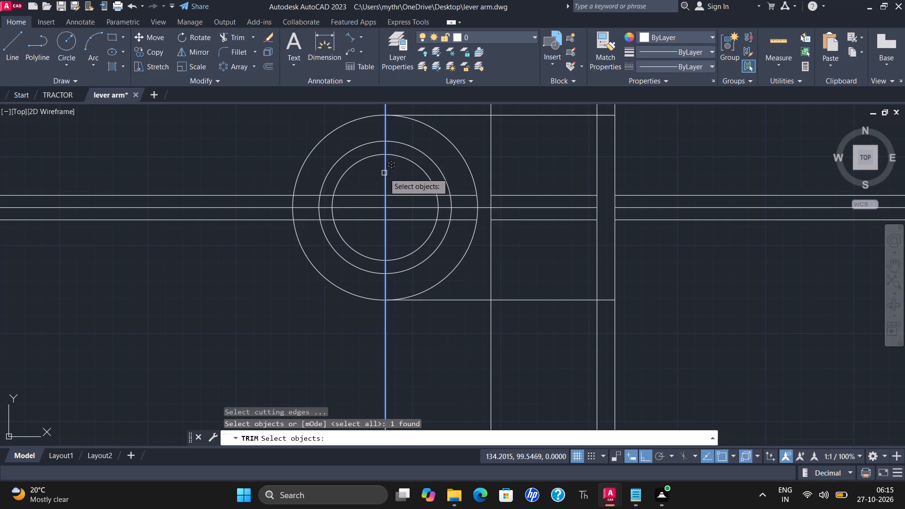
right_click(219, 168)
left_click_drag(220, 161, 209, 170)
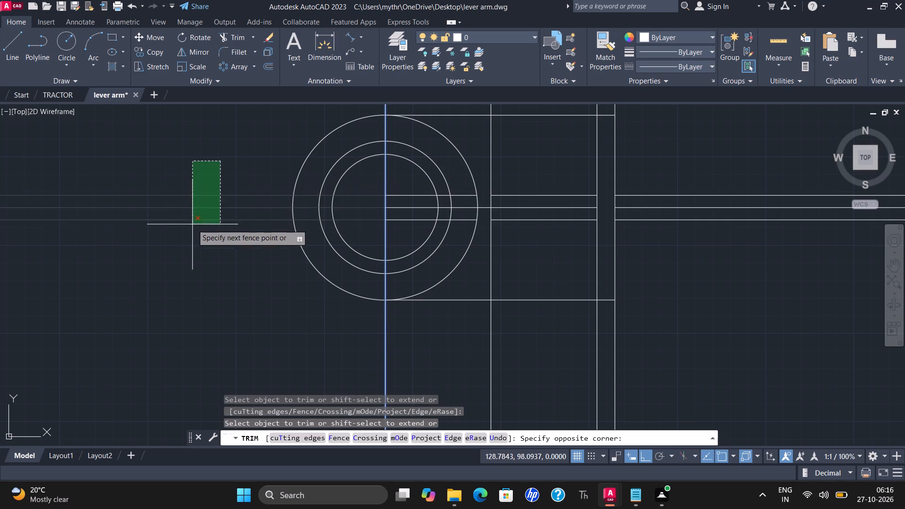
left_click(192, 224)
key("Escape")
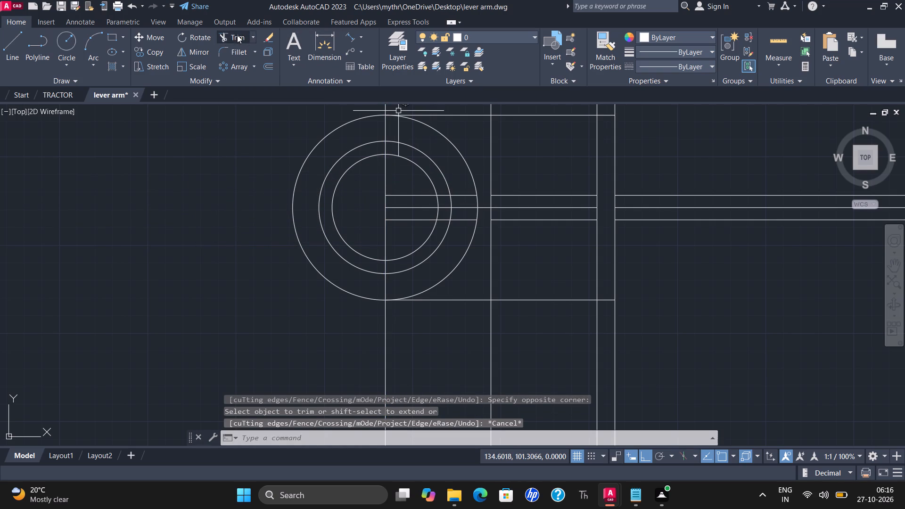
Trim the horizontal centre line inside the outer circle, using that circle as the cutting edge.
left_click(225, 38)
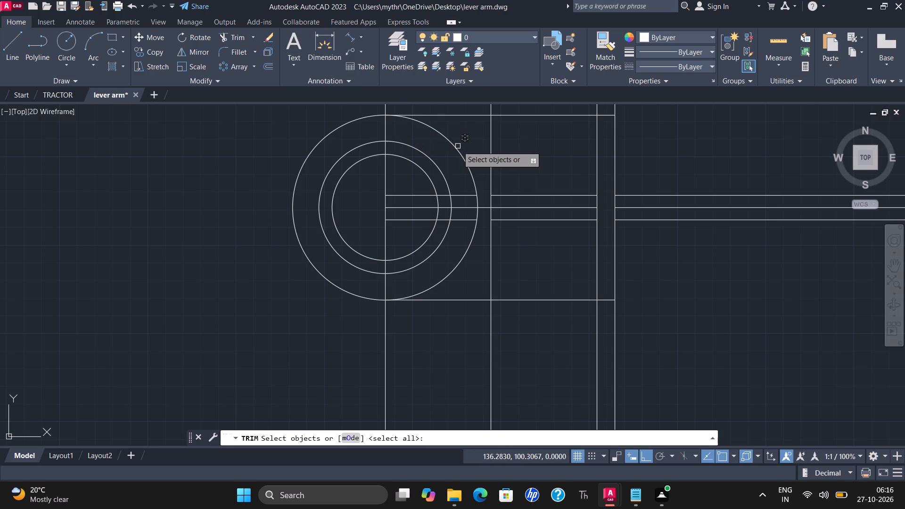
left_click(458, 146)
right_click_drag(441, 148, 428, 153)
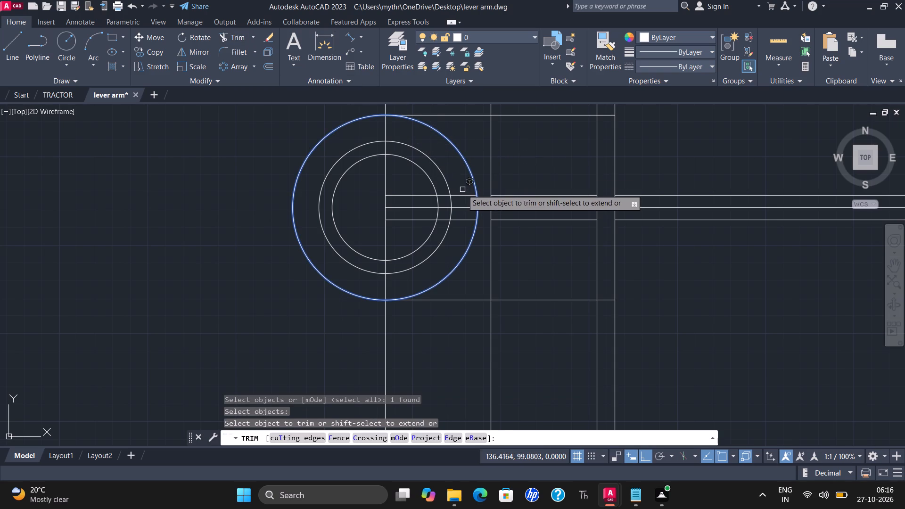
left_click(462, 189)
left_click(459, 228)
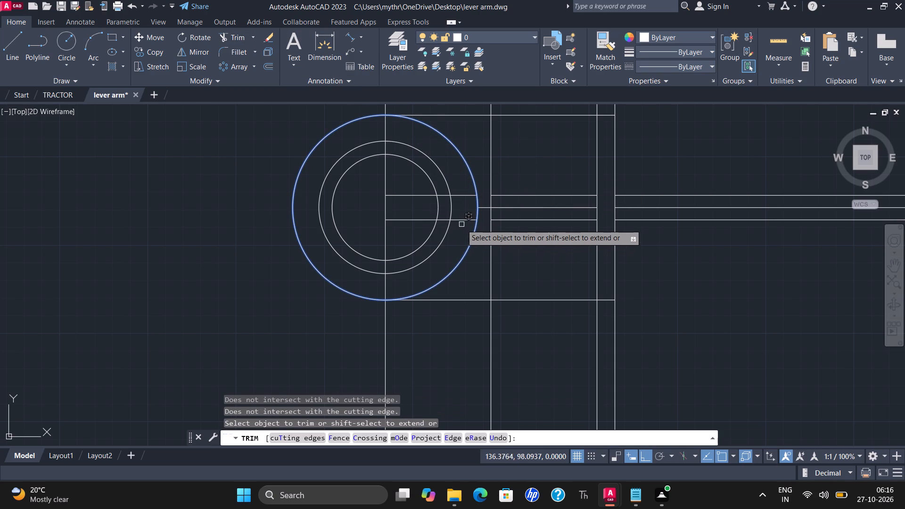
key("Escape")
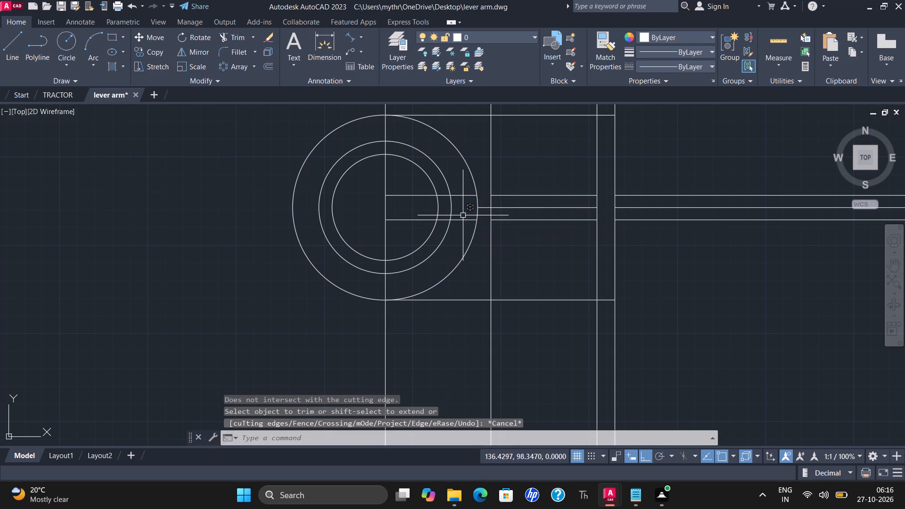
left_click(462, 218)
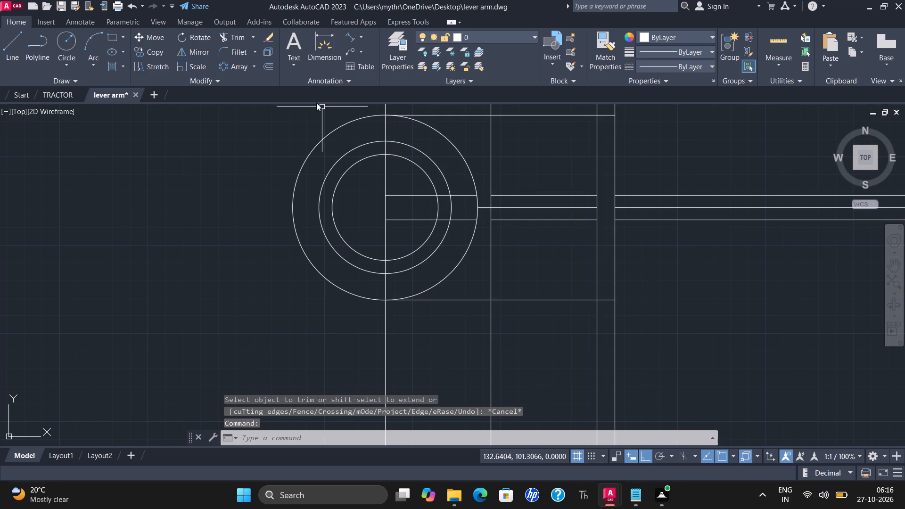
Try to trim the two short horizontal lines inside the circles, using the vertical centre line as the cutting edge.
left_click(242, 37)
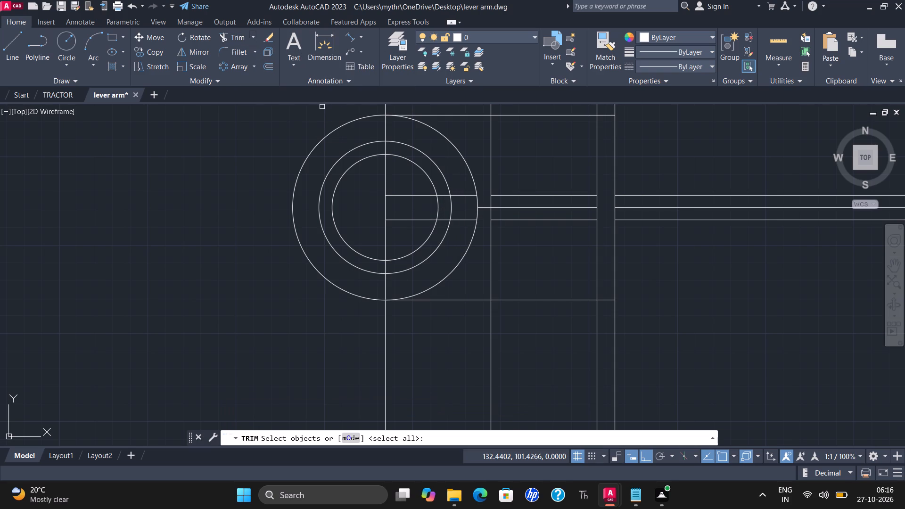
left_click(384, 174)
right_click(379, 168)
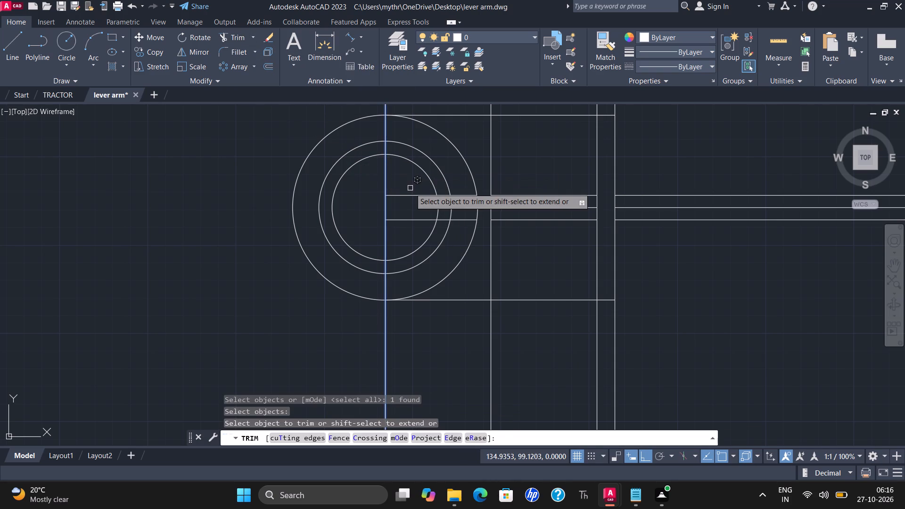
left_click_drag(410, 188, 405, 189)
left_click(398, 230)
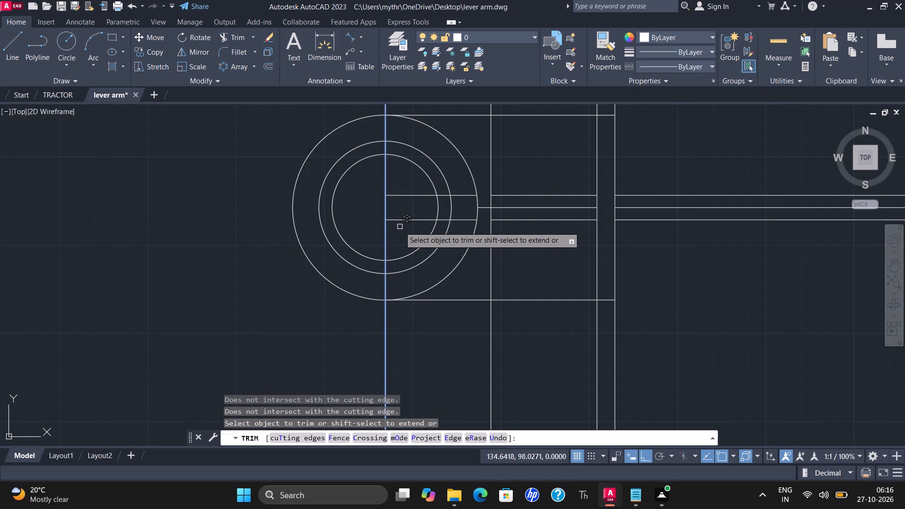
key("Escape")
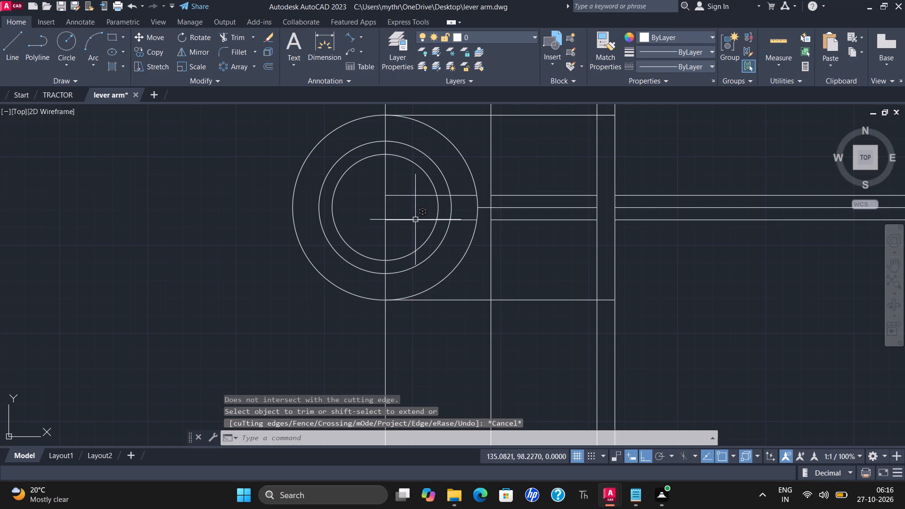
Set TRIMEXTENDMODE to 1.
type("tr")
key("i")
type("mex")
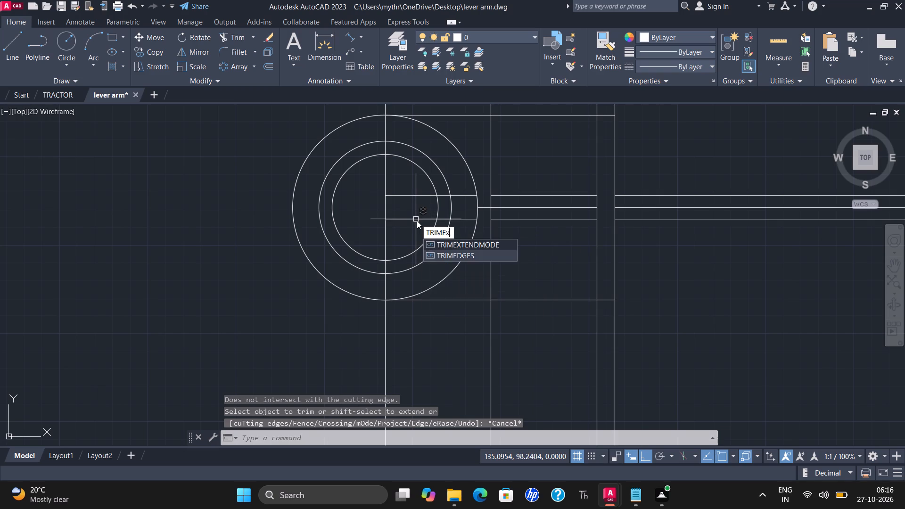
key("Return")
key("1")
key("Return")
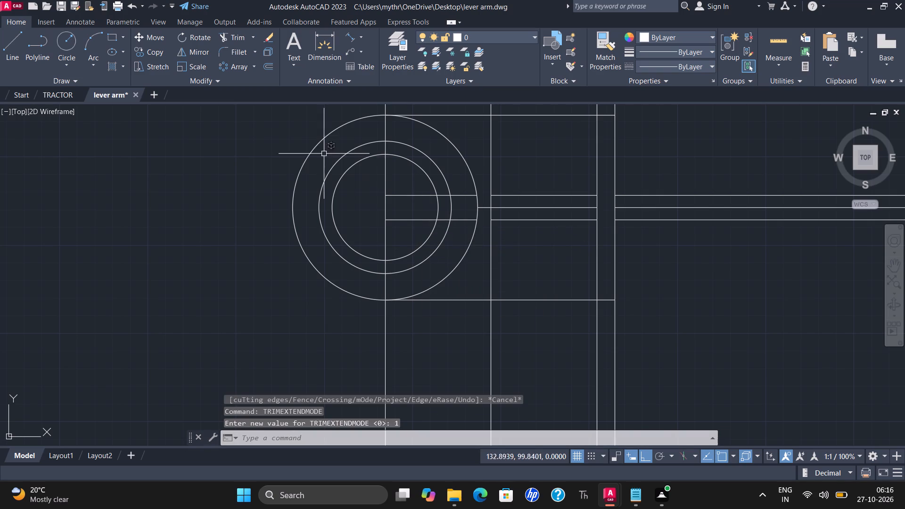
Trim away the two short horizontal lines running from the vertical centre line to the outer circle, segment by segment.
left_click(238, 38)
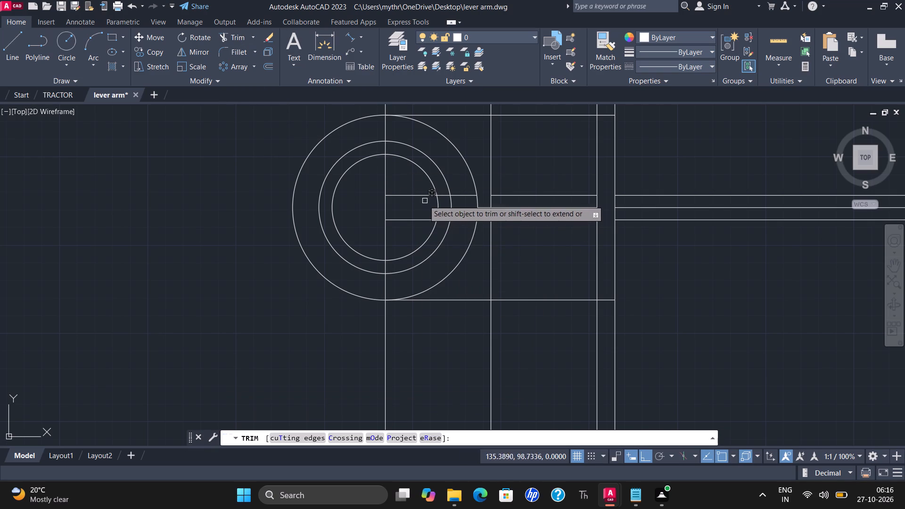
left_click(419, 197)
left_click(443, 196)
left_click(465, 196)
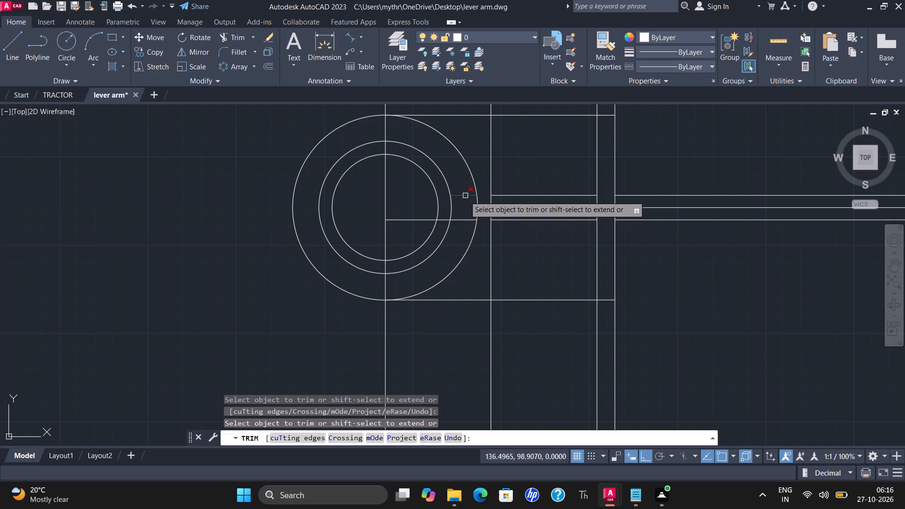
left_click(462, 219)
left_click(424, 218)
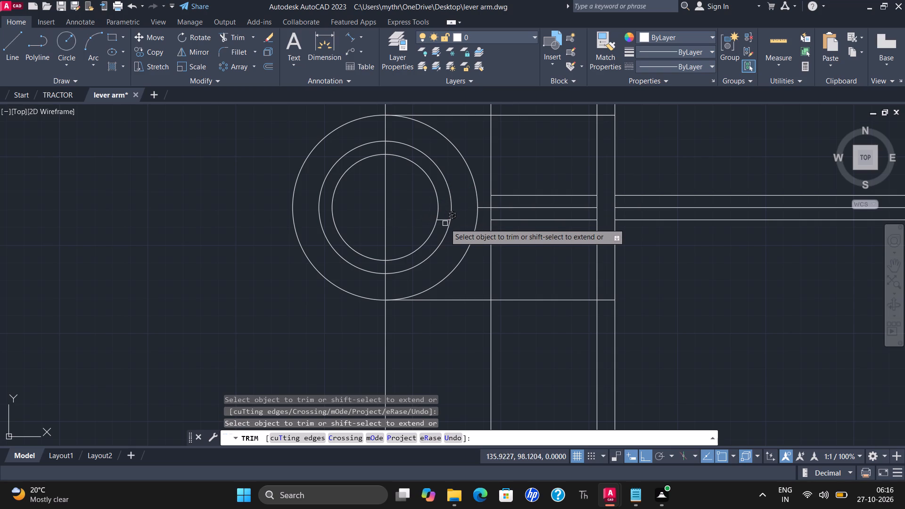
left_click(443, 219)
key("Escape")
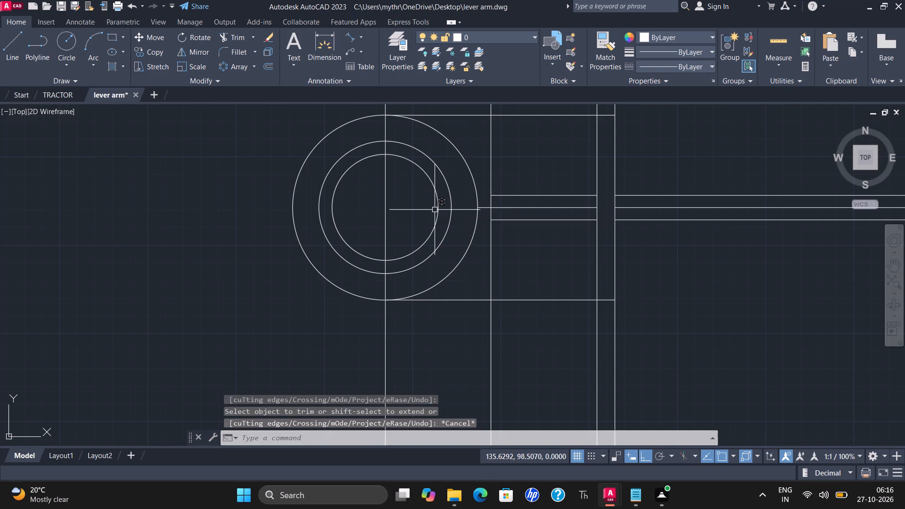
key("Escape")
Extend the horizontal centre line through the concentric circles to the far side of the outer circle.
key("e")
key("x")
key("Return")
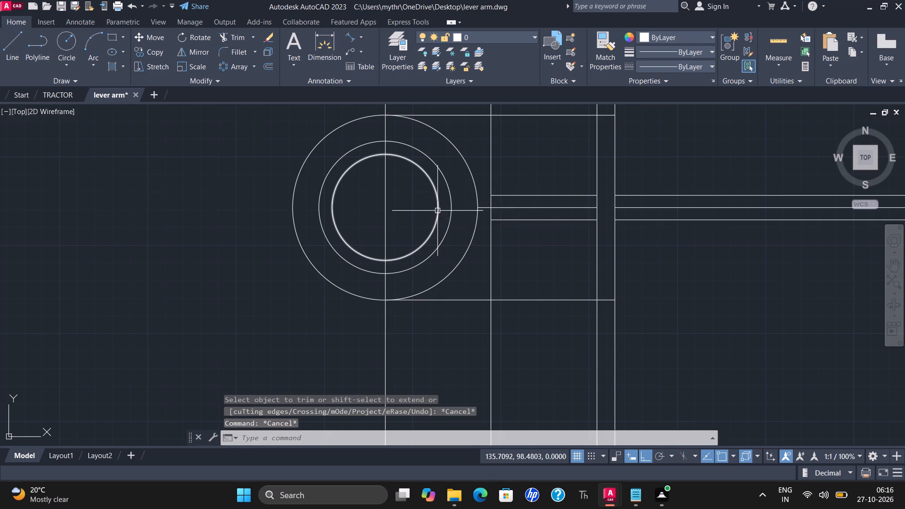
left_click(500, 209)
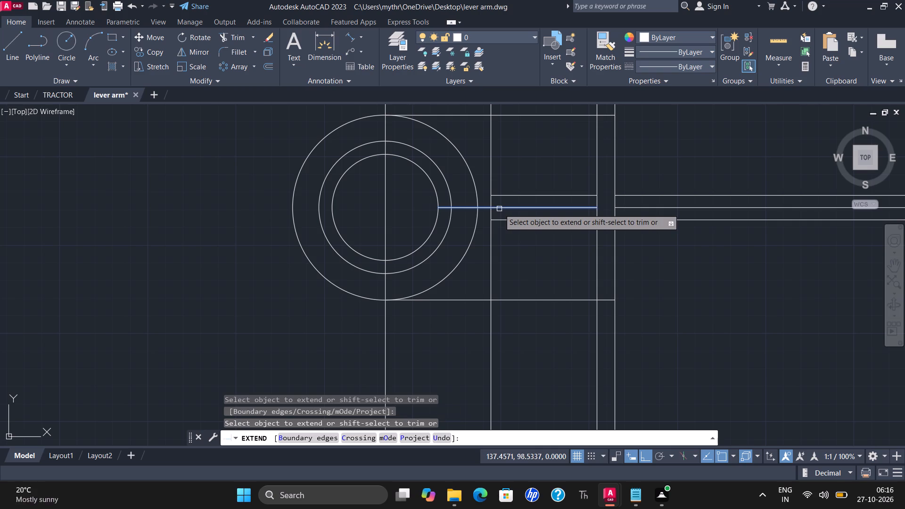
double_click(499, 207)
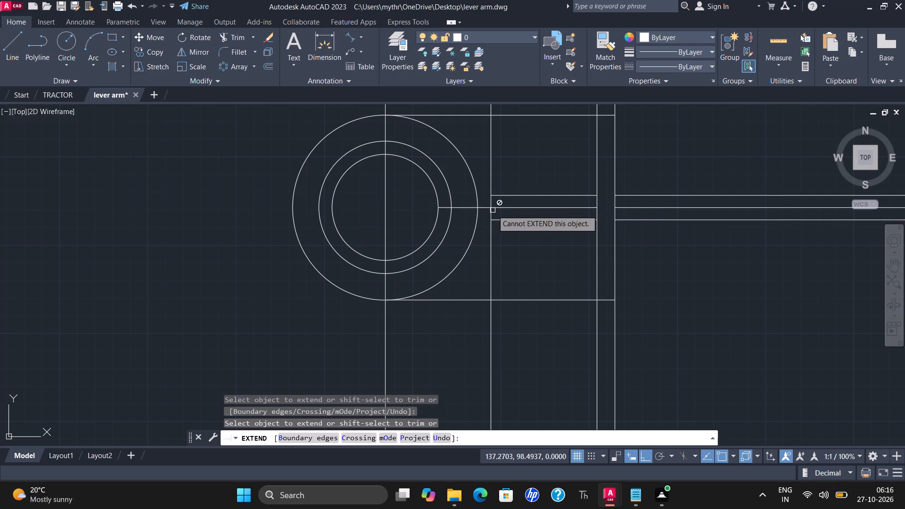
left_click(495, 207)
left_click(484, 208)
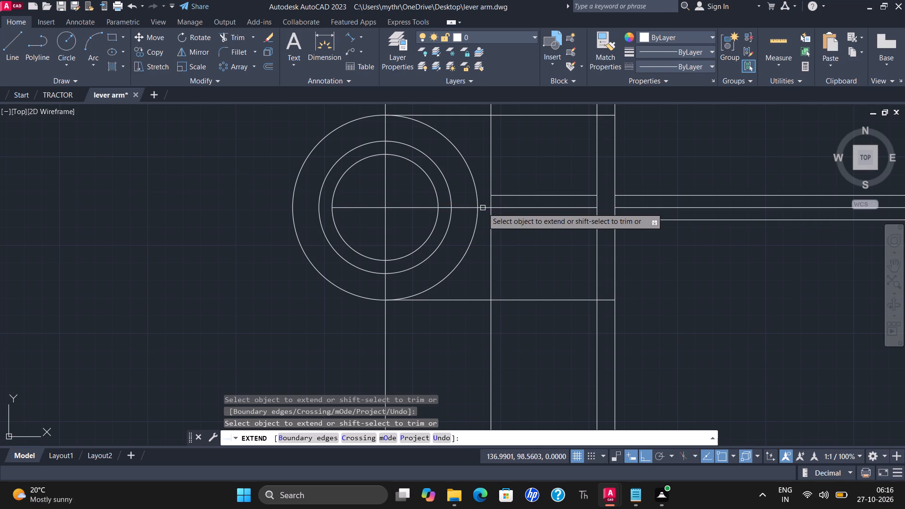
left_click(463, 207)
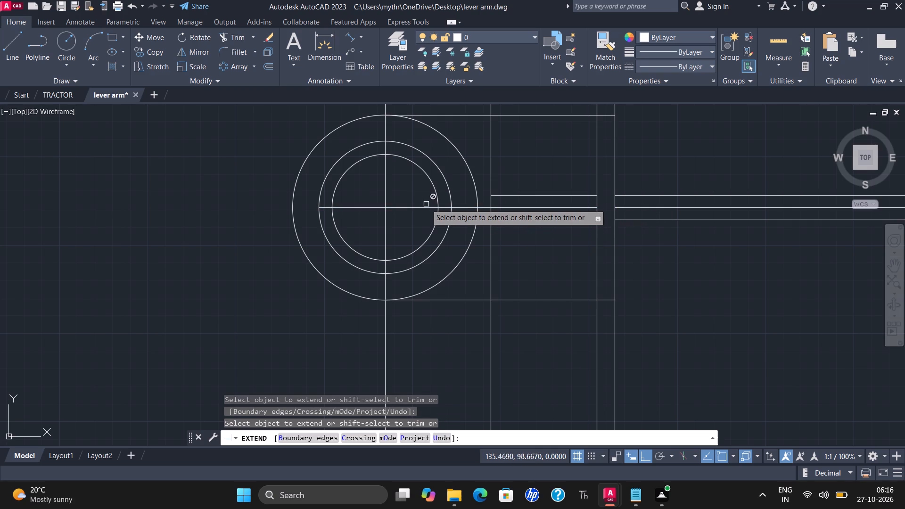
left_click(421, 207)
key("Escape")
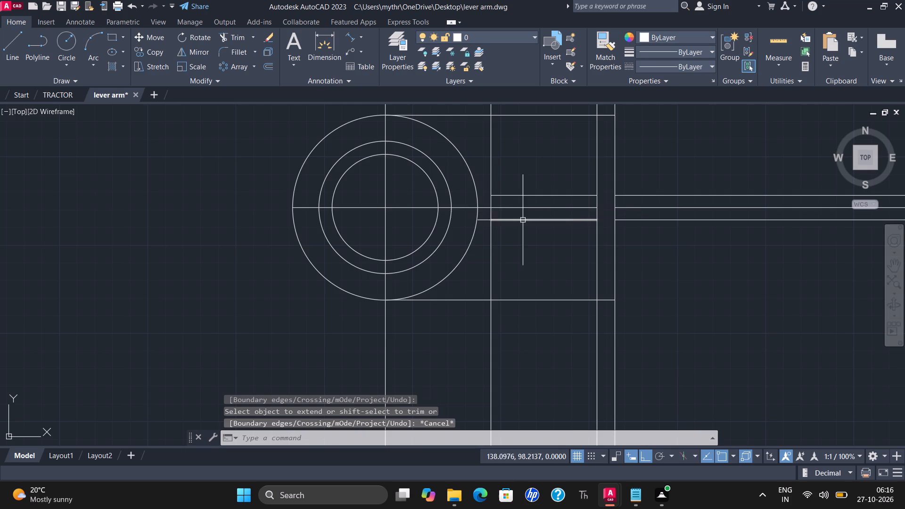
Trim the slot's two vertical end lines above the slot and between the slot and the lower tangent line.
scroll(532, 227, "down", 1)
middle_click_drag(568, 234, 445, 207)
scroll(421, 181, "up", 1)
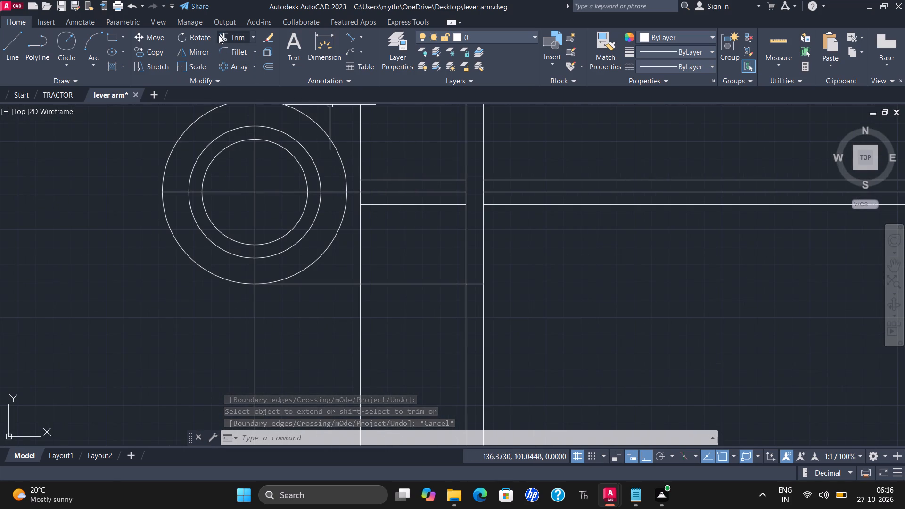
left_click(219, 35)
left_click(360, 146)
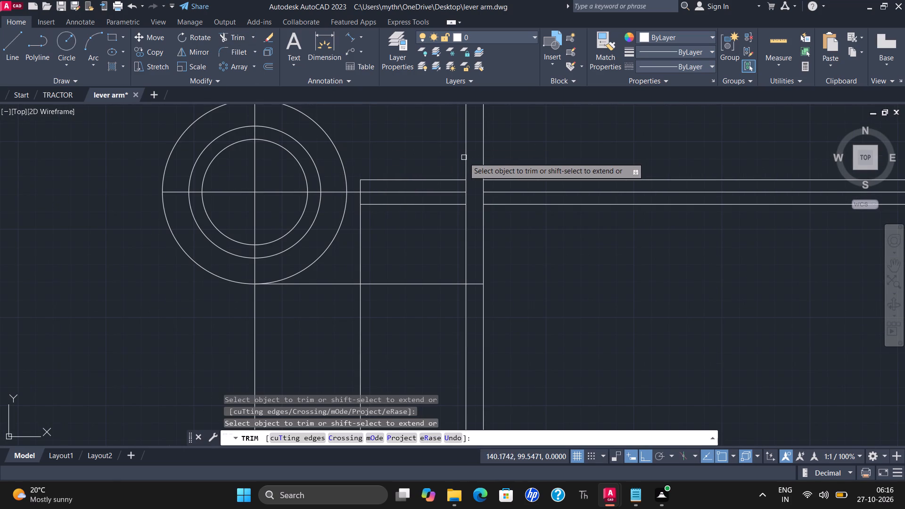
left_click(463, 157)
left_click_drag(467, 217, 462, 218)
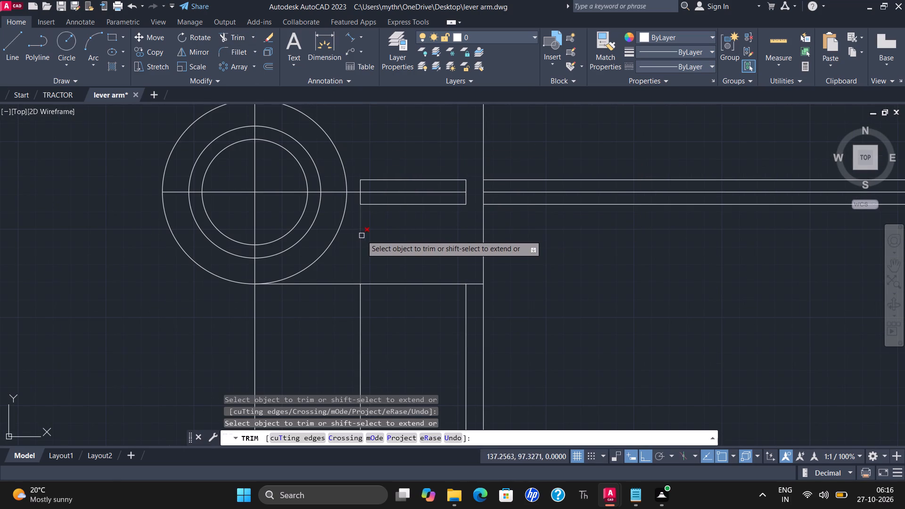
left_click(362, 235)
Trim away the three horizontal lines beyond the far vertical line with a fence across them.
left_click_drag(548, 229, 542, 220)
left_click_drag(529, 174, 532, 224)
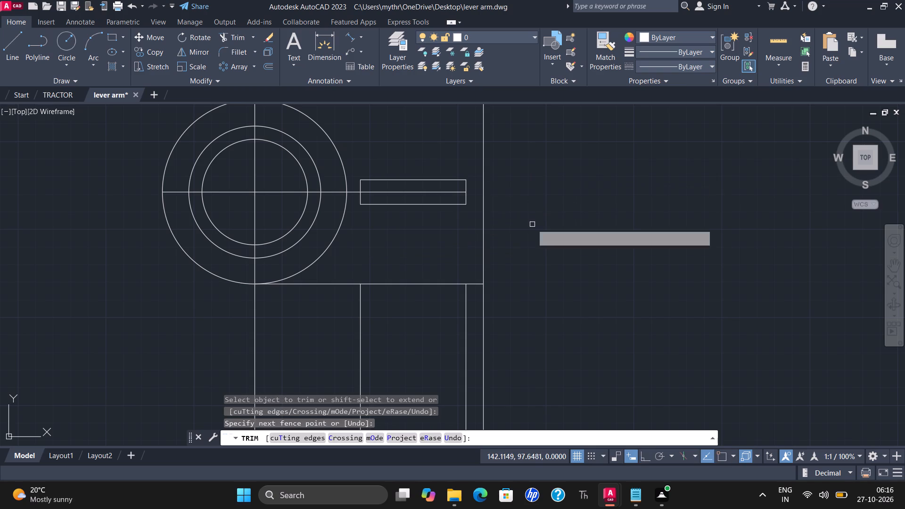
scroll(533, 224, "down", 1)
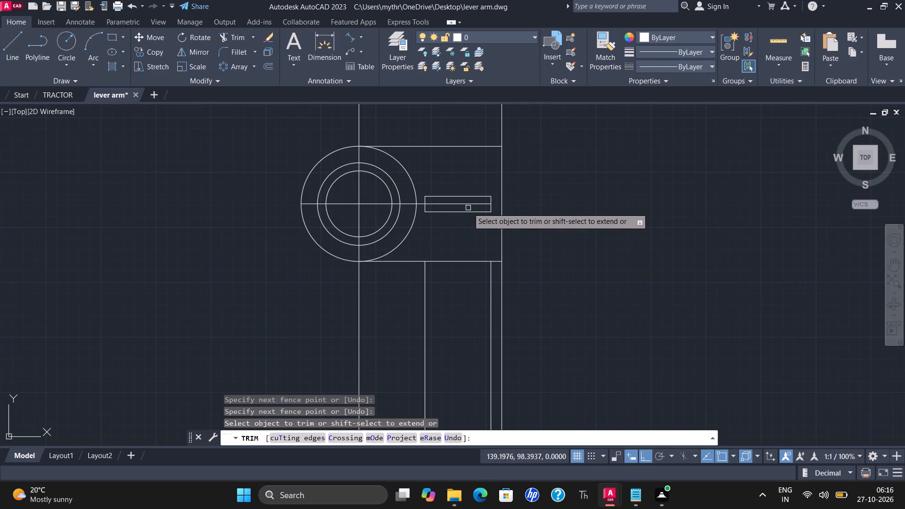
key("Escape")
Extend the horizontal centre line past the slot to the far vertical line.
type("ex")
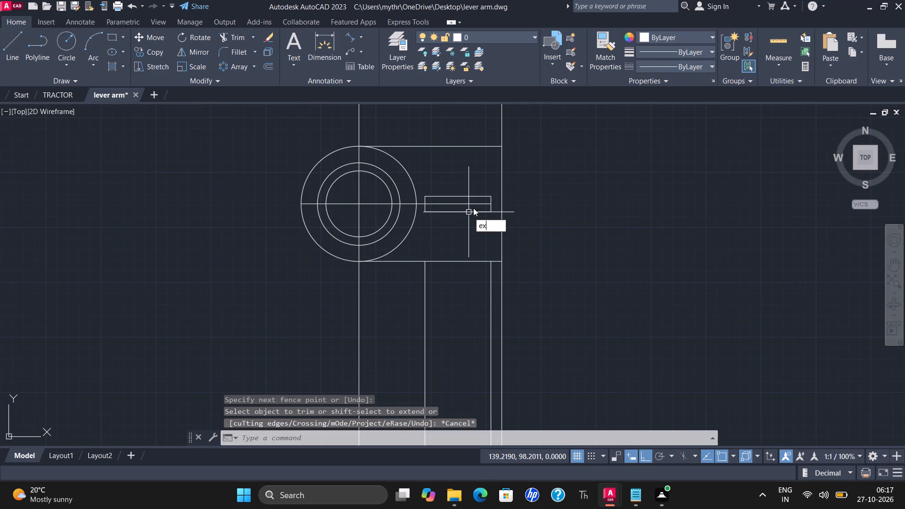
key("Return")
left_click(473, 203)
key("Escape")
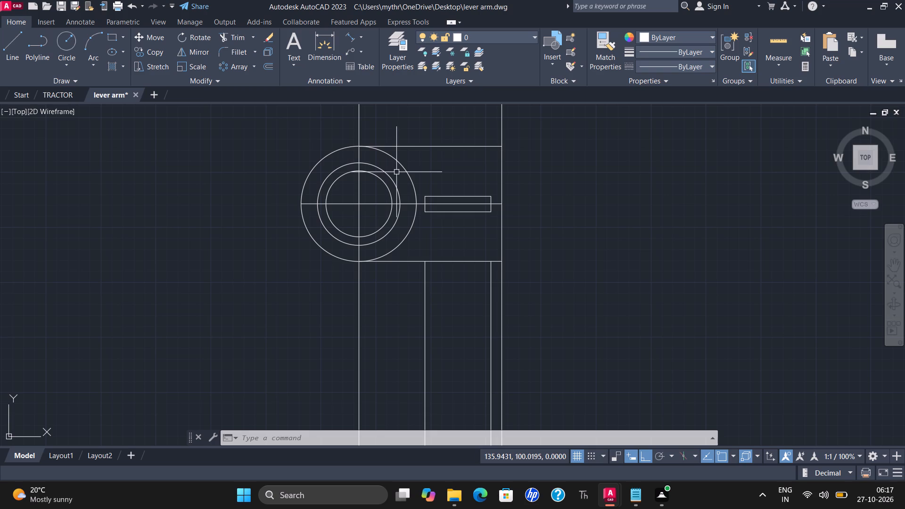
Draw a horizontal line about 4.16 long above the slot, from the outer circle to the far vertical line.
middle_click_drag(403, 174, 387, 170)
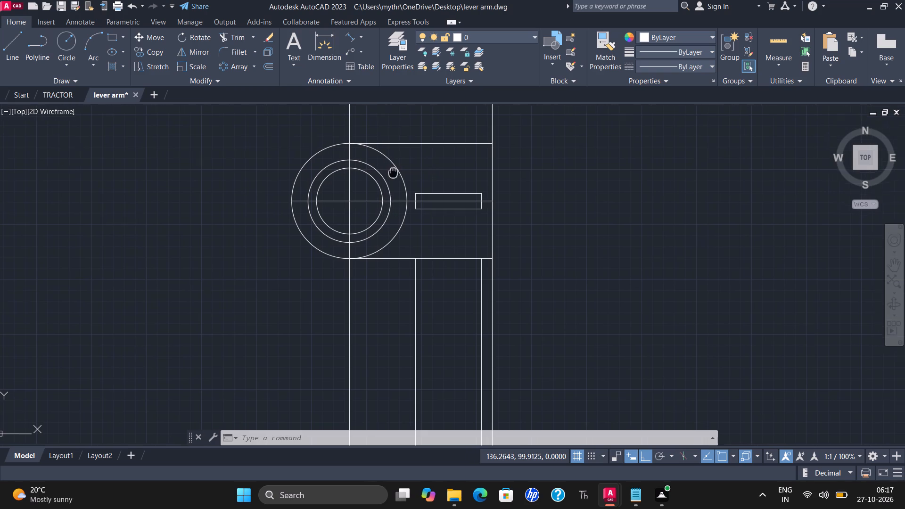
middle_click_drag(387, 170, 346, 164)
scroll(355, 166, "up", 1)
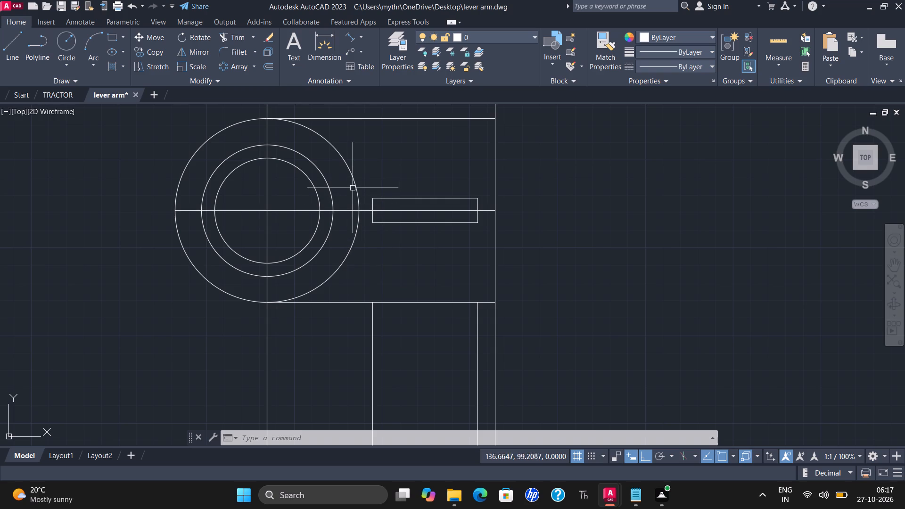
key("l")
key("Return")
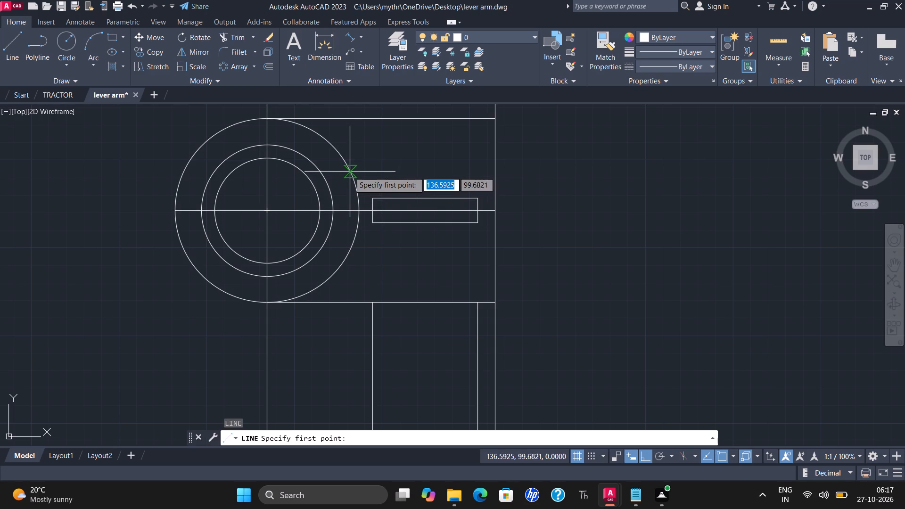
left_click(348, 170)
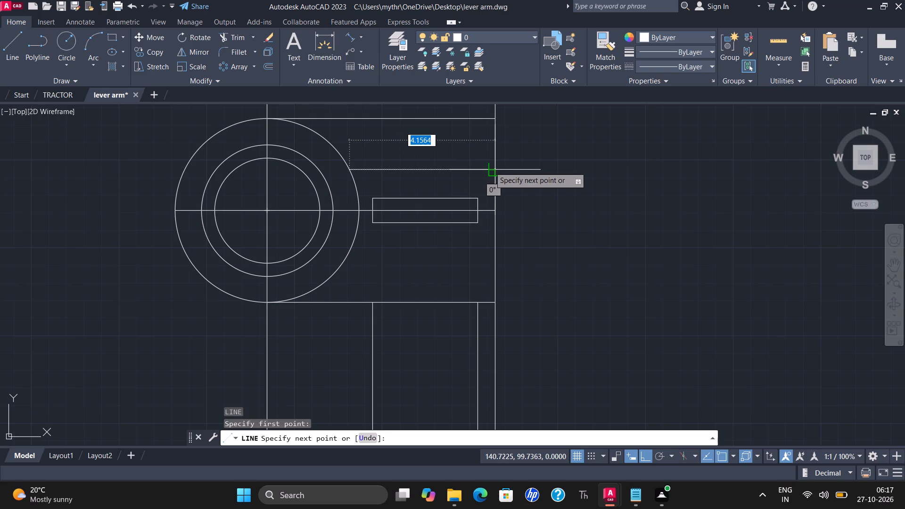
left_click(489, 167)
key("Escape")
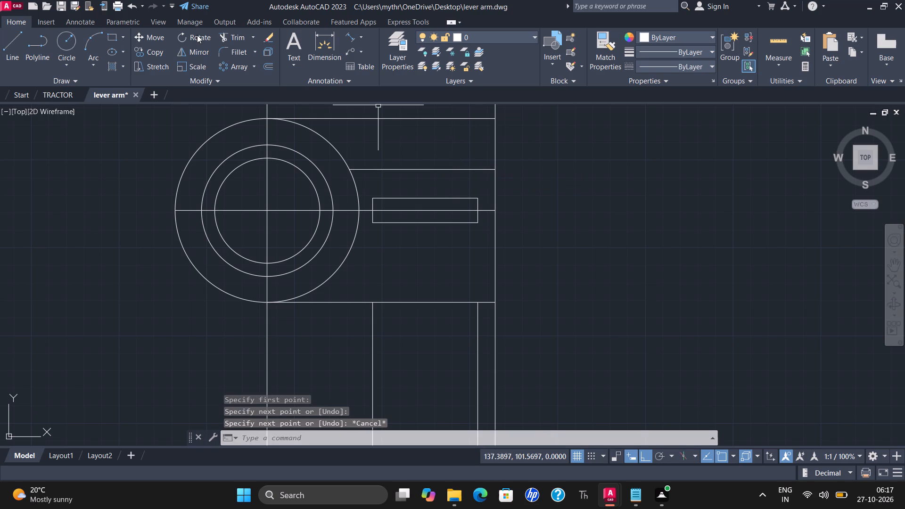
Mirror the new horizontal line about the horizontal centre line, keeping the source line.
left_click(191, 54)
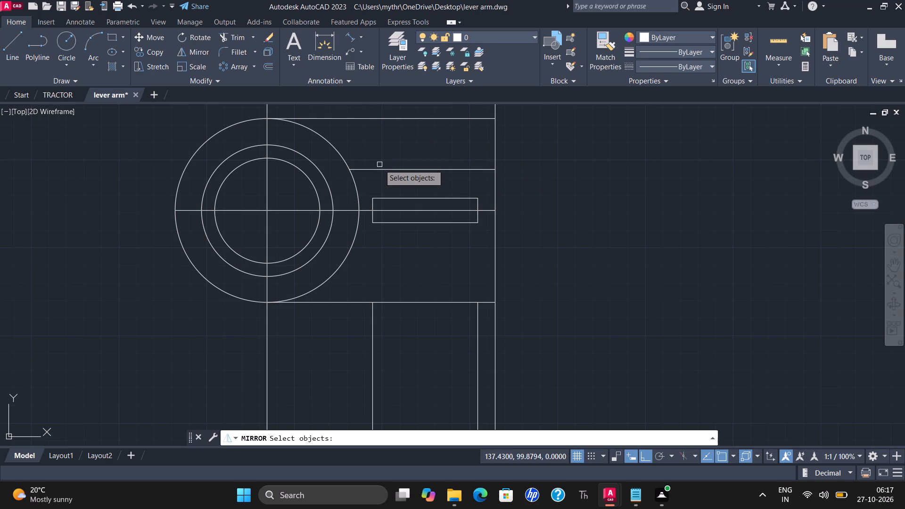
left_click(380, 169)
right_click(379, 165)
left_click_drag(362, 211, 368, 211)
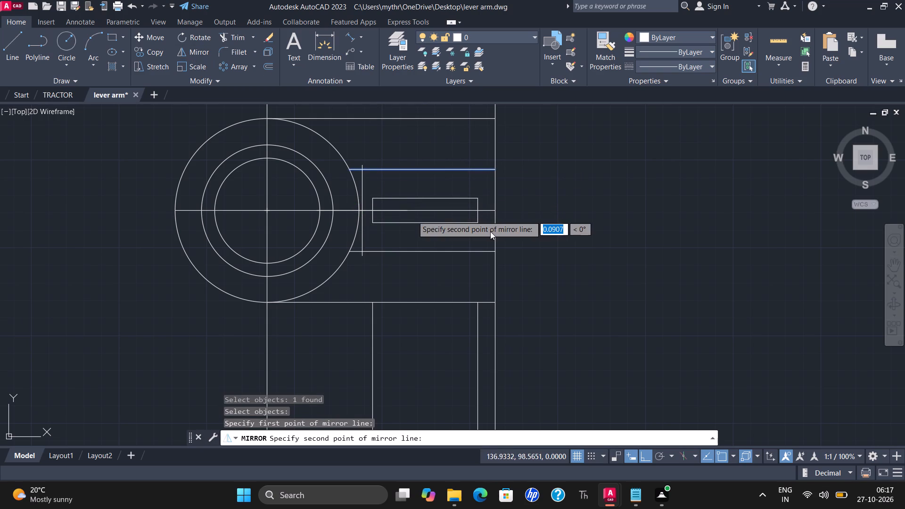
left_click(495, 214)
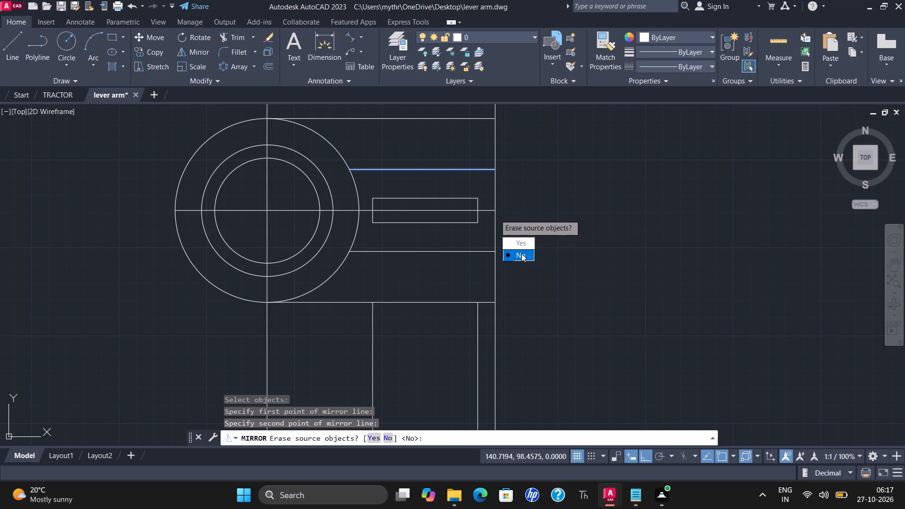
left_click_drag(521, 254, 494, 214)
Erase the two leftover vertical lines below the lower tangent line, under the slot's ends.
middle_click_drag(488, 200, 429, 159)
scroll(426, 170, "down", 1)
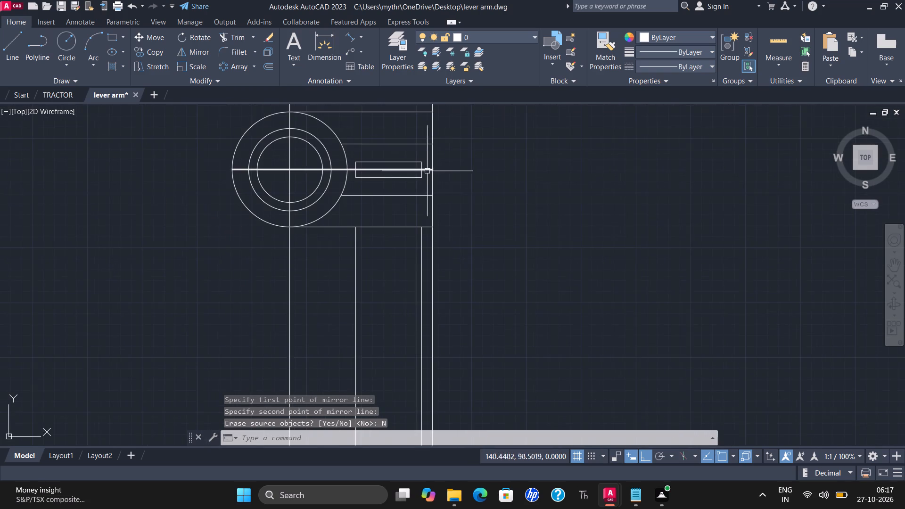
middle_click_drag(449, 172, 447, 153)
scroll(447, 155, "down", 2)
scroll(436, 201, "up", 2)
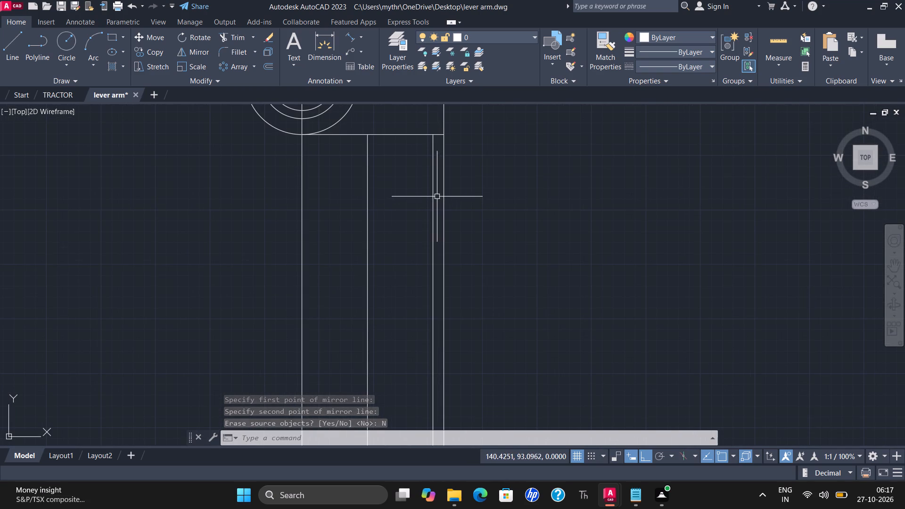
left_click_drag(437, 196, 428, 196)
left_click(343, 188)
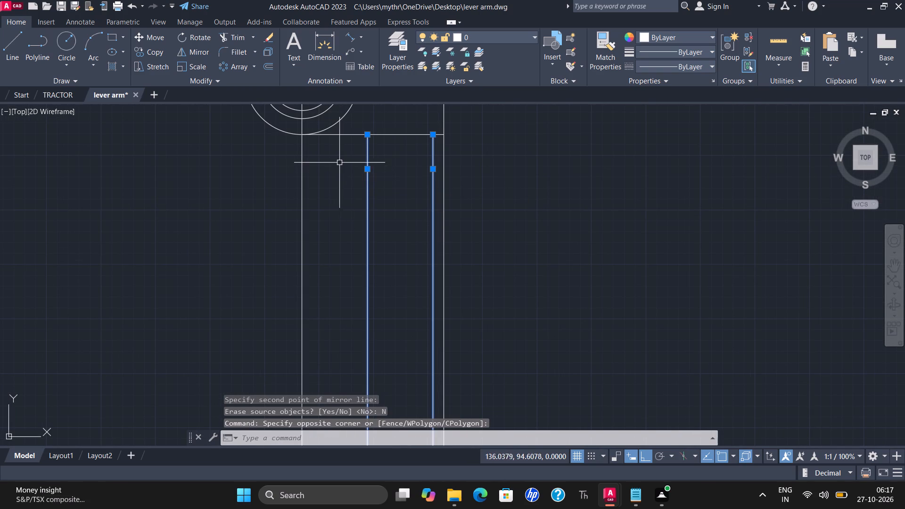
right_click(339, 163)
left_click(372, 237)
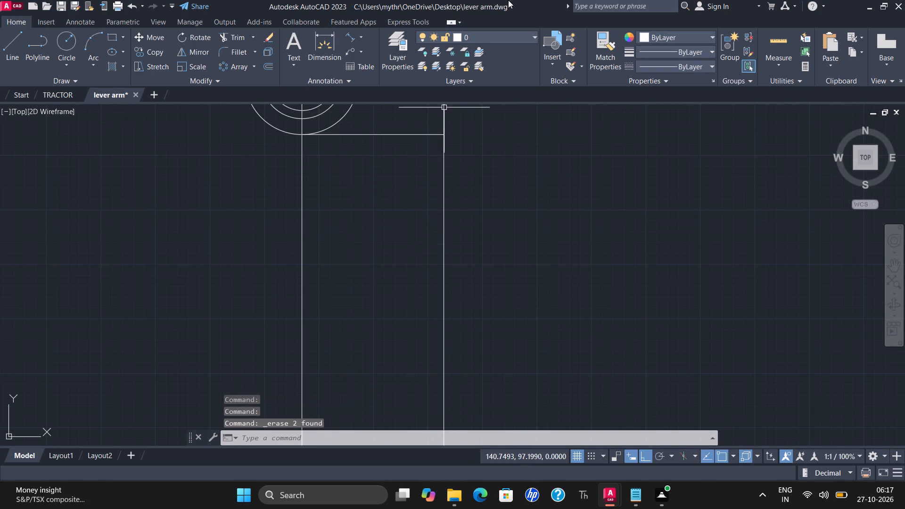
Offset the far vertical line by 4.13 toward the circles.
scroll(276, 300, "down", 2)
middle_click_drag(317, 250, 311, 259)
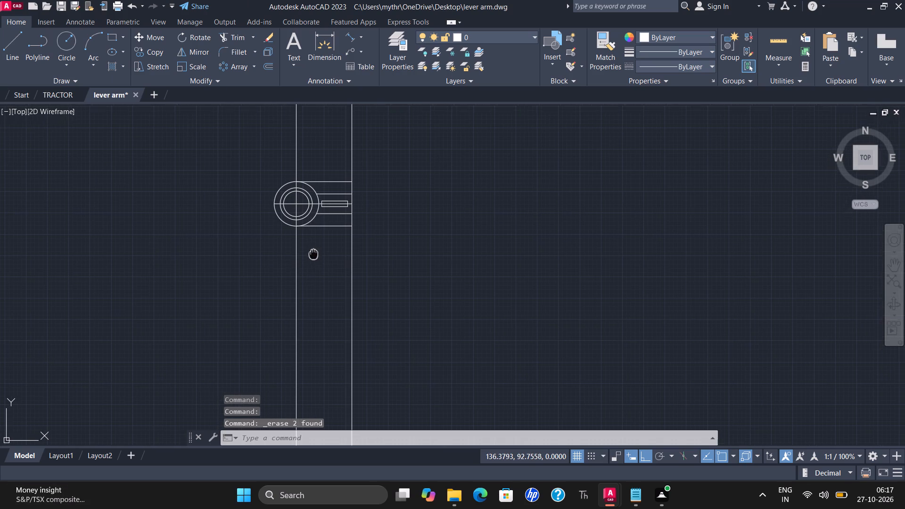
middle_click_drag(311, 259, 304, 280)
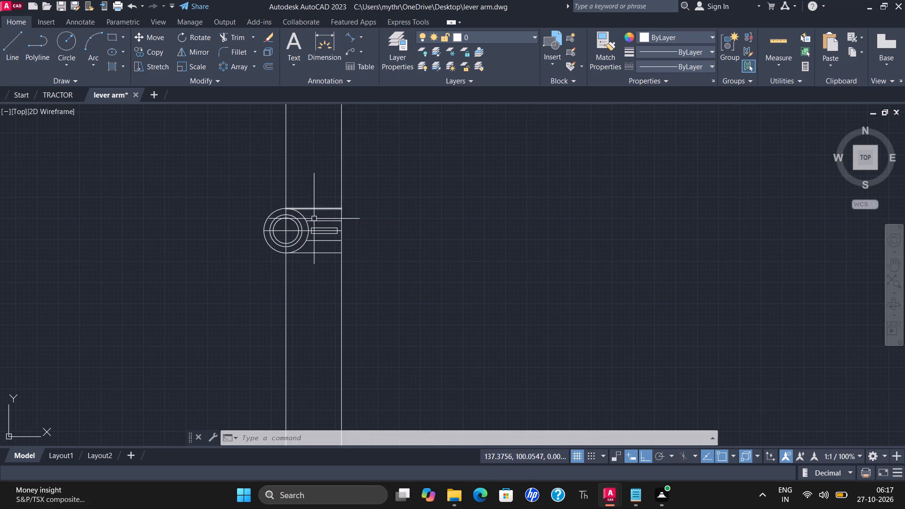
scroll(316, 220, "up", 3)
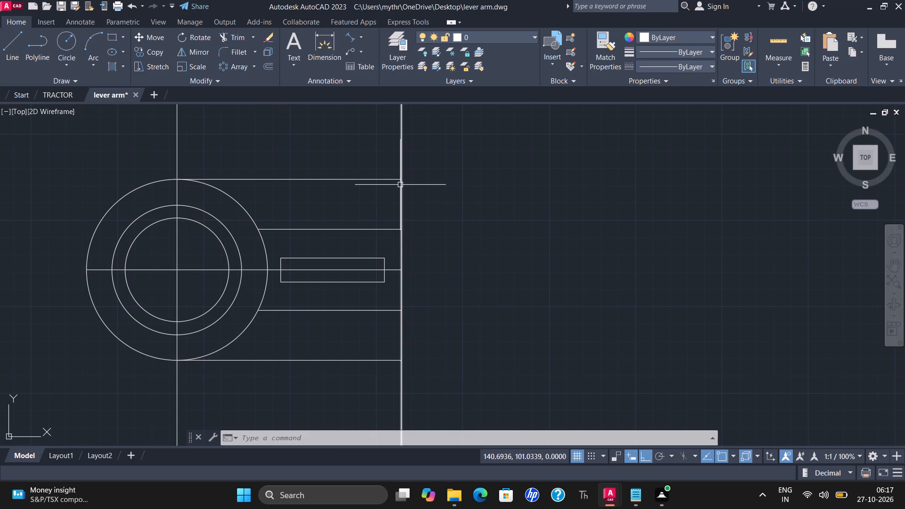
left_click(267, 66)
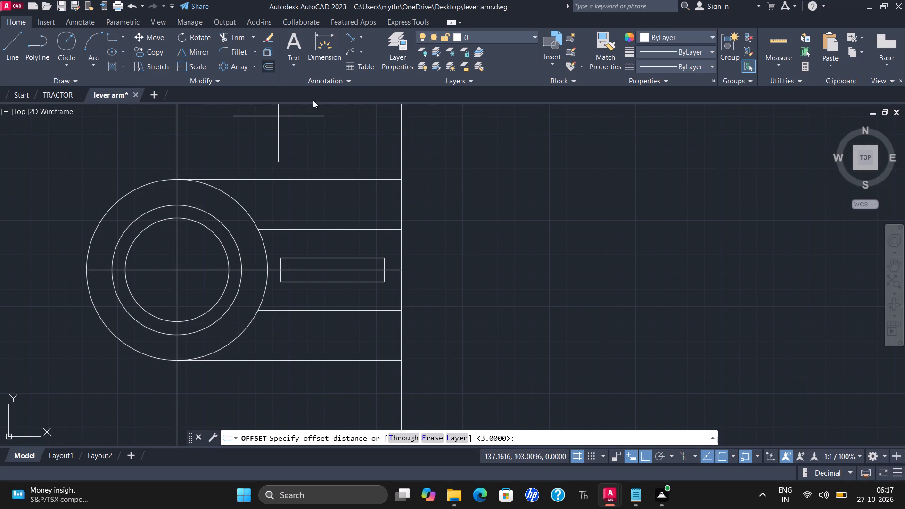
type("4.13")
key("Return")
left_click(403, 196)
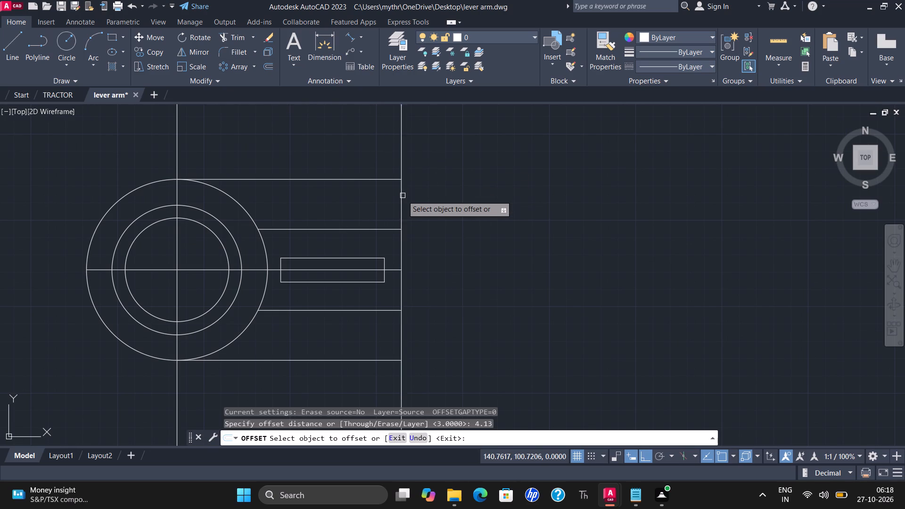
left_click(333, 200)
scroll(231, 328, "up", 2)
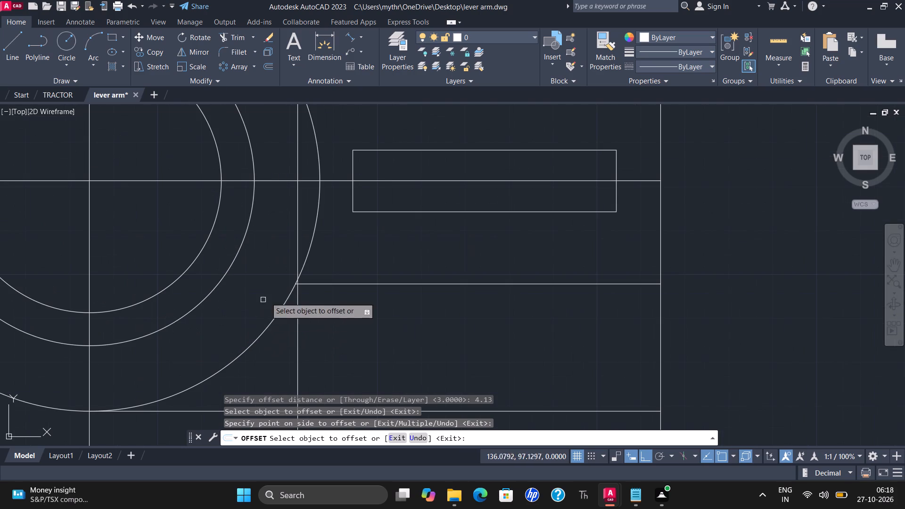
key("Escape")
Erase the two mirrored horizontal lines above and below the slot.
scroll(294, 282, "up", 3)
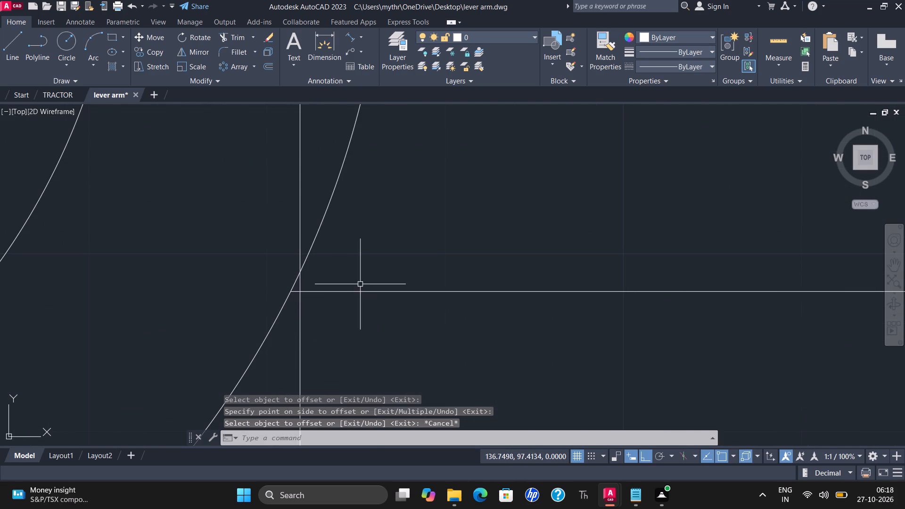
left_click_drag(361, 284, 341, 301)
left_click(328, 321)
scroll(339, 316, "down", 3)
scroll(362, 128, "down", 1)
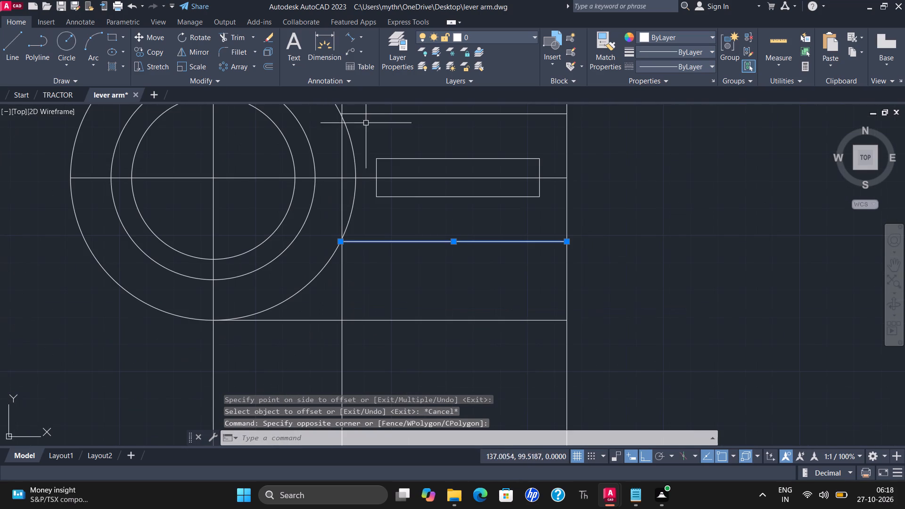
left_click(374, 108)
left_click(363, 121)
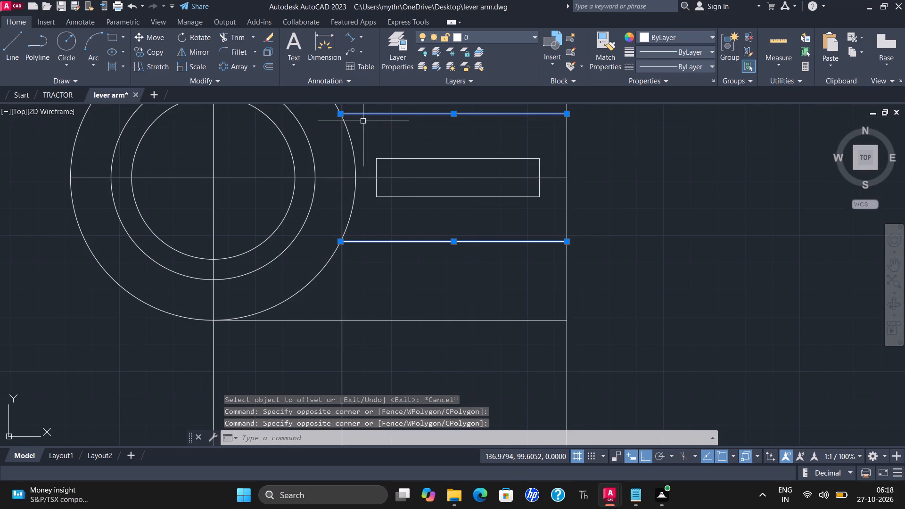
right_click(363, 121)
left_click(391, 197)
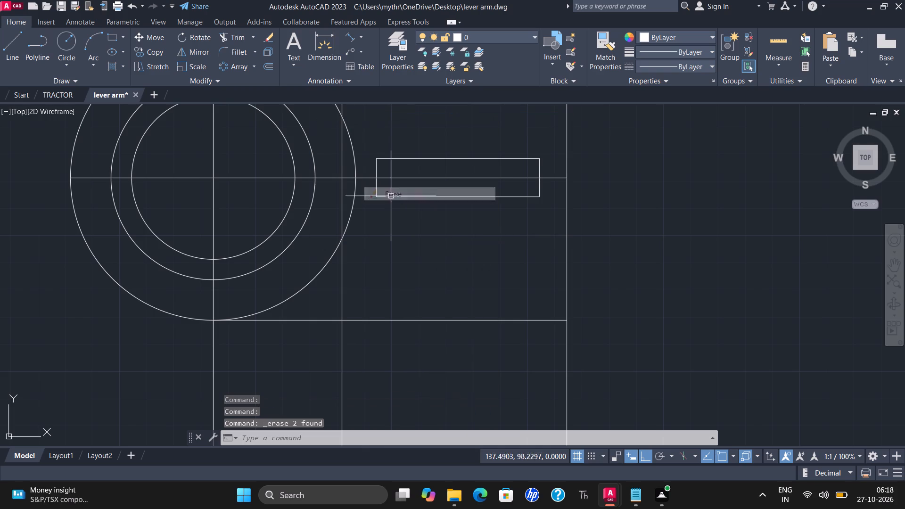
Draw a horizontal line from the upper intersection of the outer circle and the offset vertical line to the far vertical line.
scroll(340, 119, "up", 2)
key("l")
key("Return")
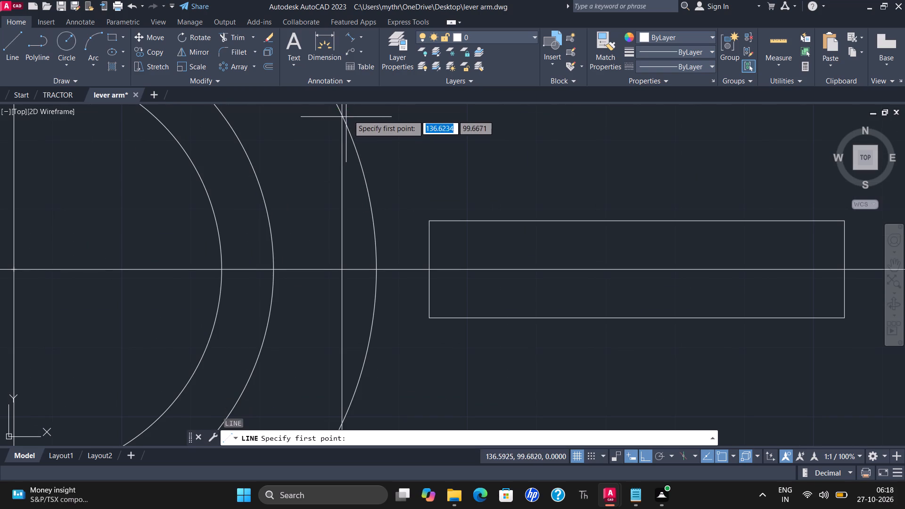
middle_click_drag(348, 114, 338, 179)
left_click(337, 180)
middle_click_drag(445, 192, 437, 194)
scroll(443, 193, "down", 1)
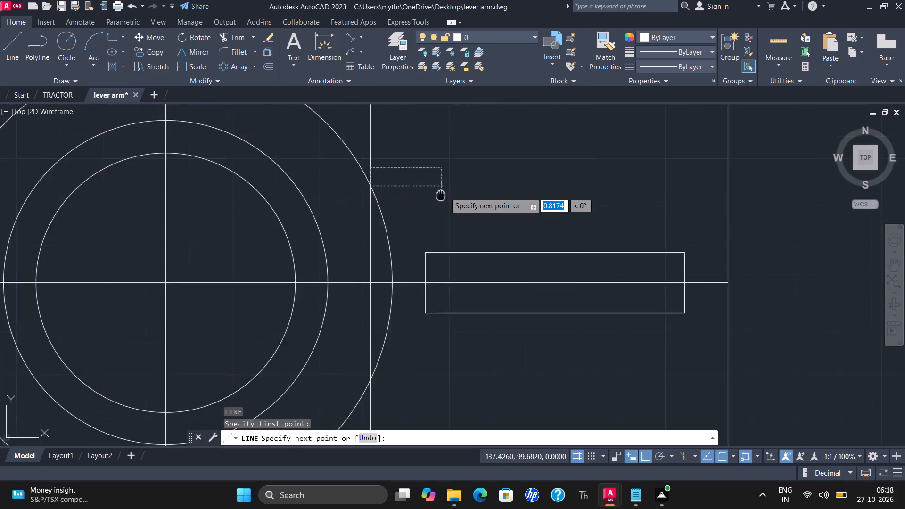
scroll(437, 194, "down", 2)
middle_click_drag(437, 194, 346, 192)
left_click(464, 191)
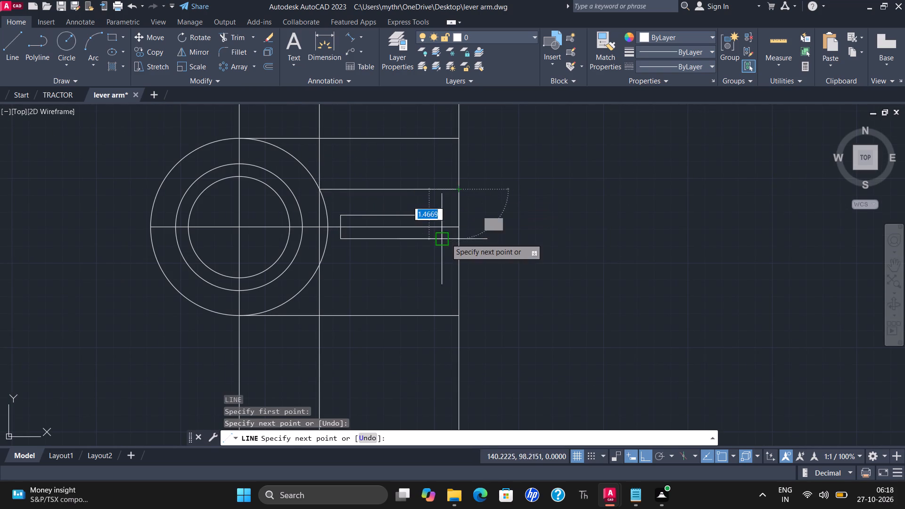
key("Escape")
Mirror the new horizontal line about the horizontal centre line, keeping the source line.
left_click(190, 52)
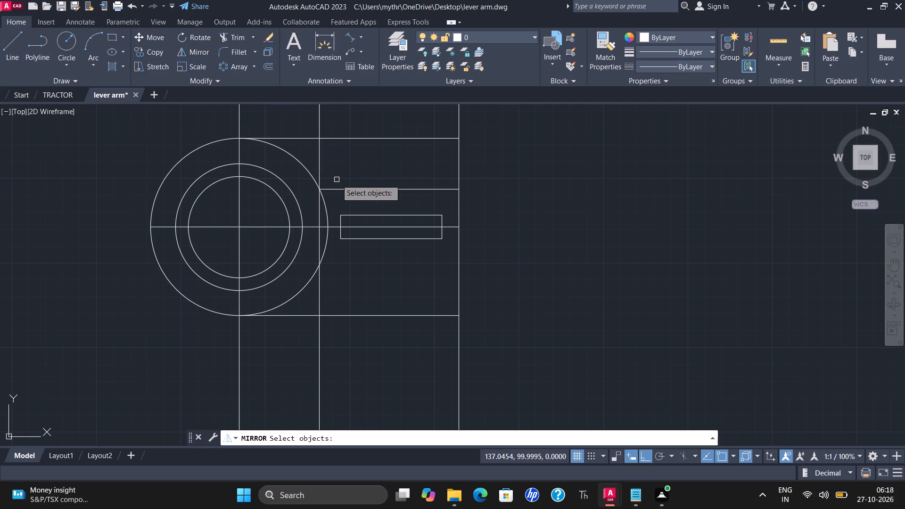
left_click(342, 189)
right_click(342, 189)
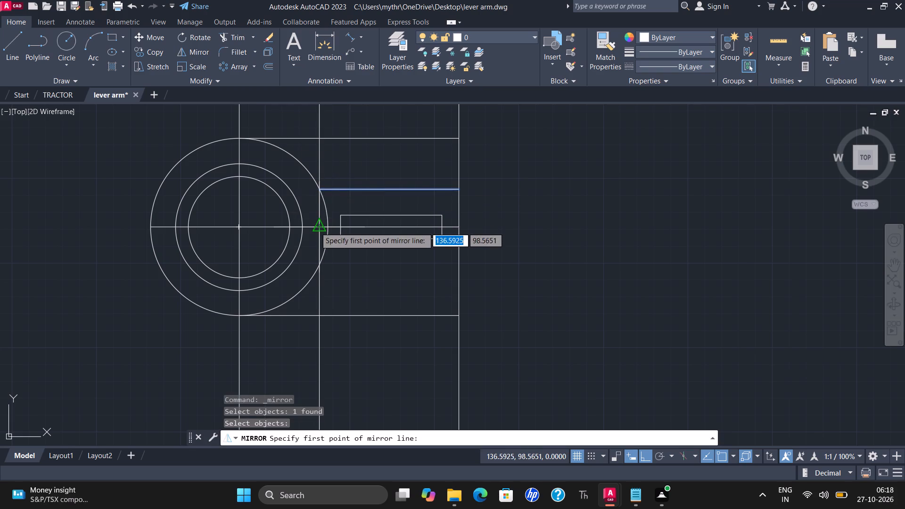
left_click(315, 227)
left_click(464, 233)
left_click_drag(486, 277, 464, 233)
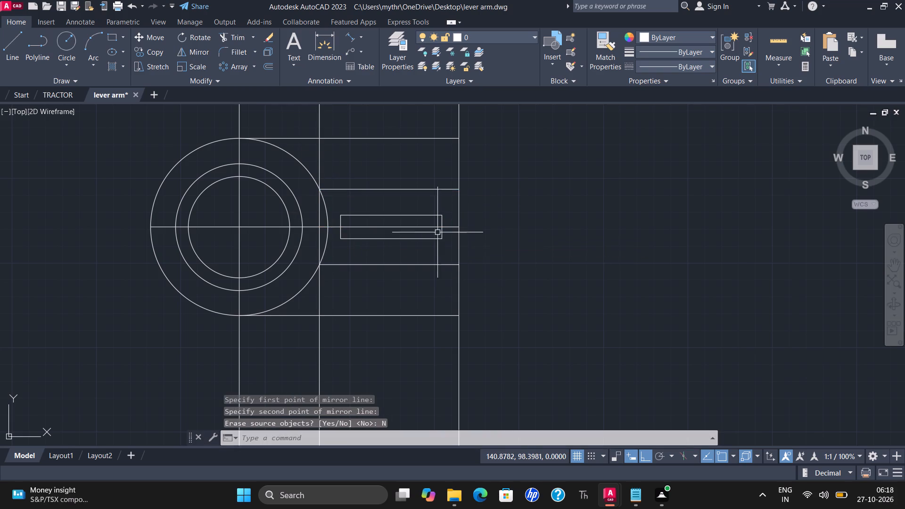
Erase the offset vertical line that cuts through the outer circle beside the slot.
scroll(316, 230, "up", 1)
left_click(322, 232)
left_click(314, 238)
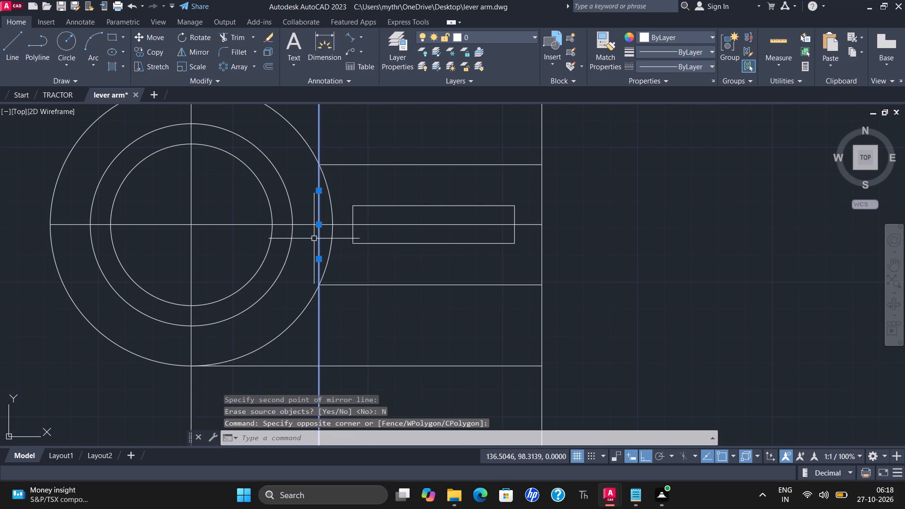
key("Delete")
scroll(311, 242, "down", 2)
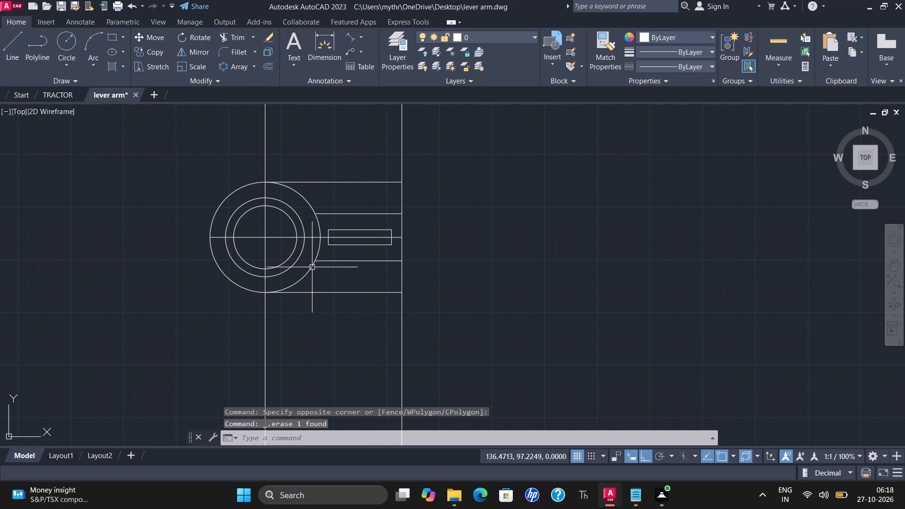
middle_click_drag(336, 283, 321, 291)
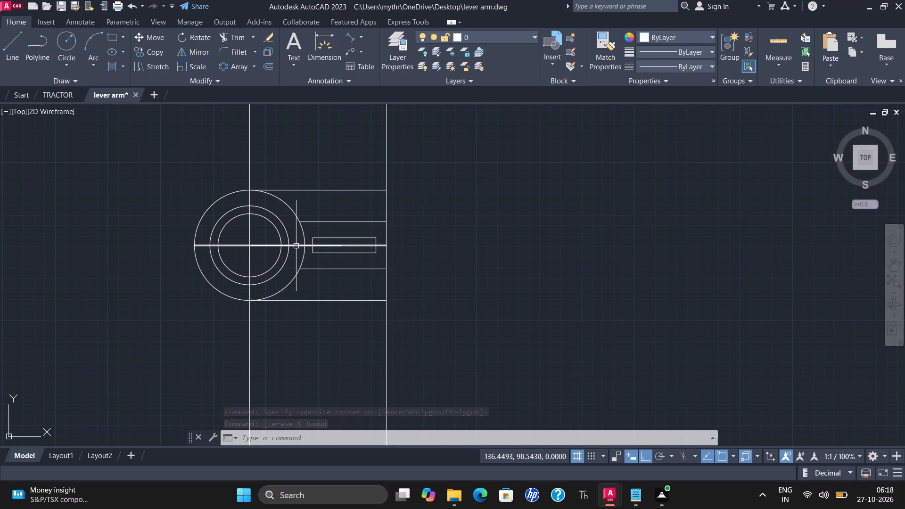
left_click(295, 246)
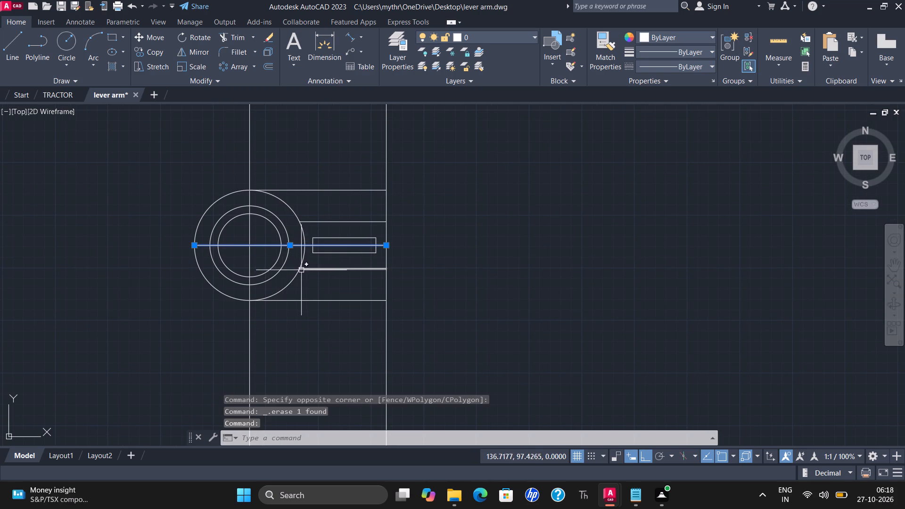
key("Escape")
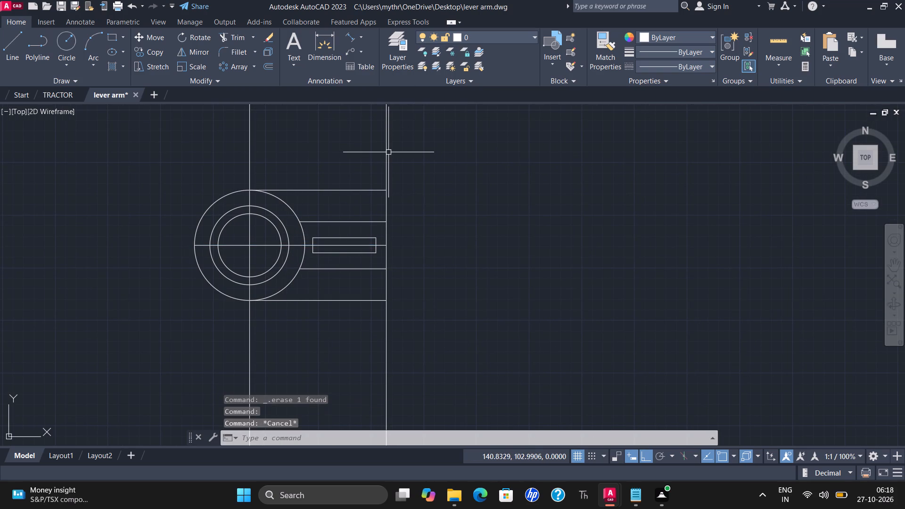
Create a new layer named cen and set its colour to red.
type("la")
key("Return")
right_click(133, 86)
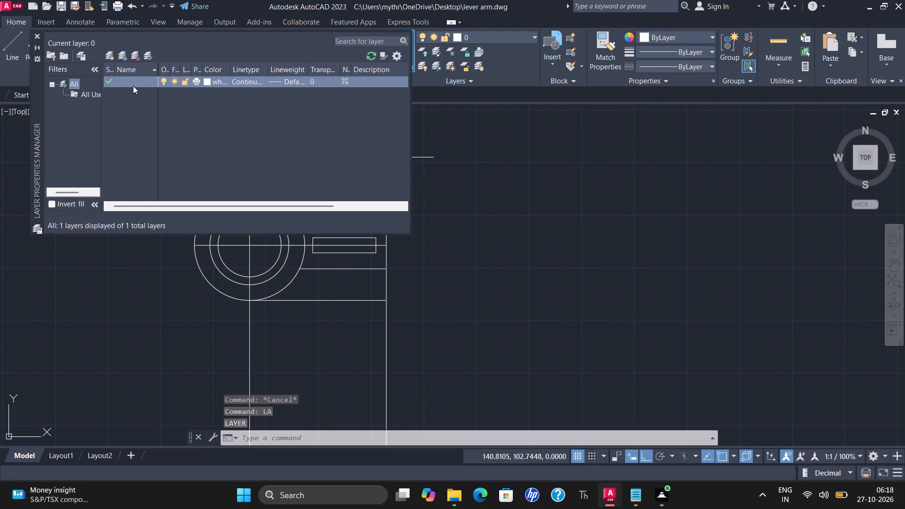
left_click(153, 132)
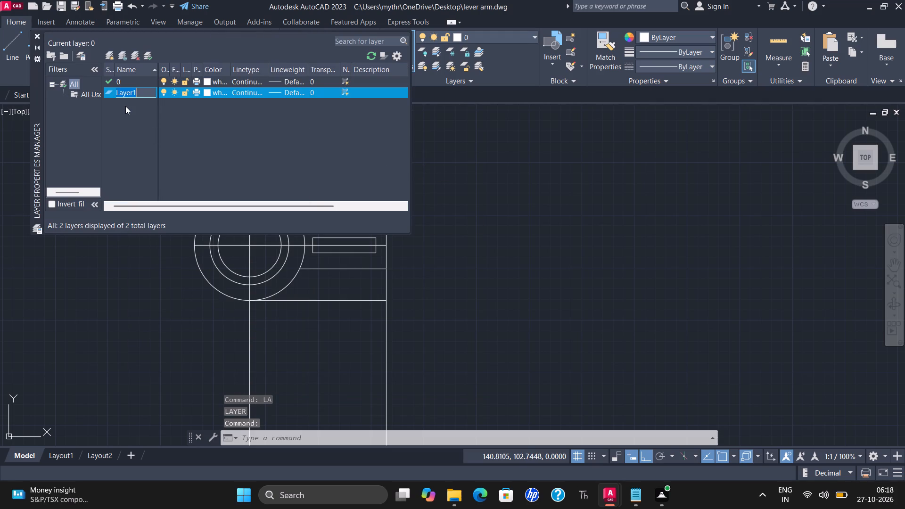
key("BackSpace")
key("c")
key("e")
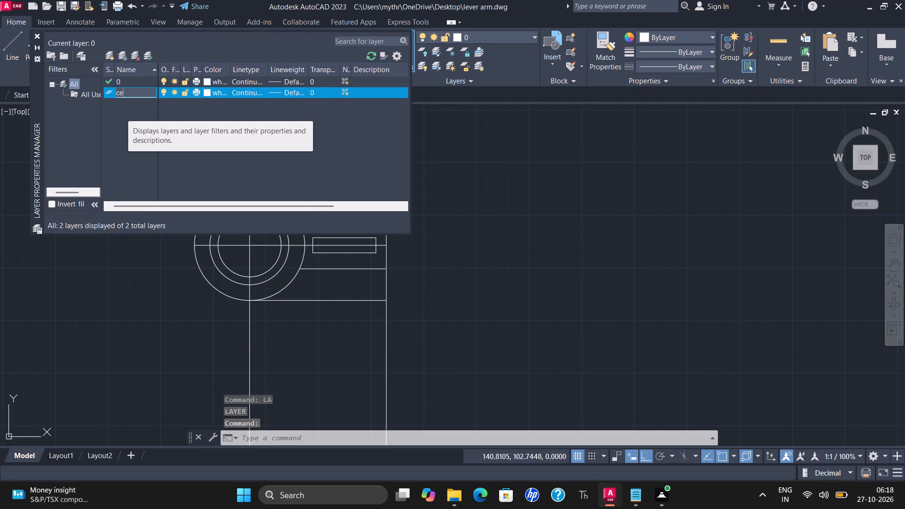
key("m")
key("BackSpace")
key("n")
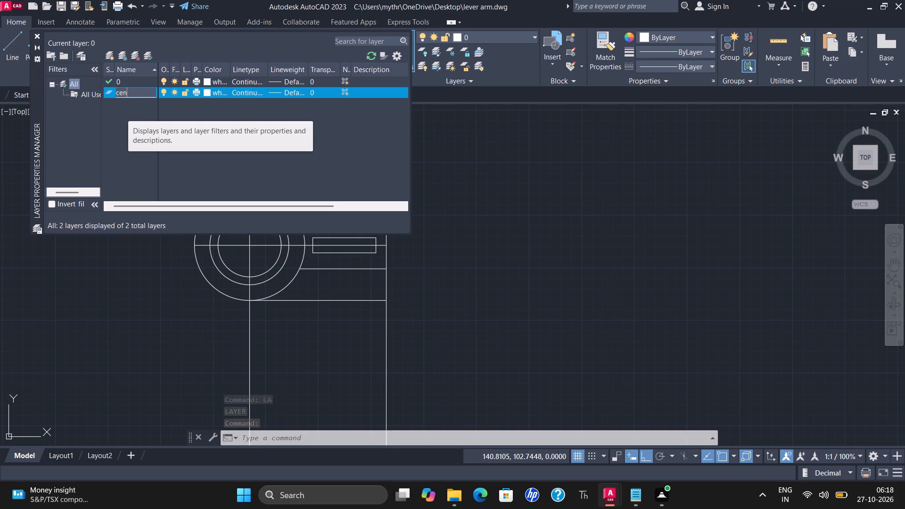
left_click(210, 93)
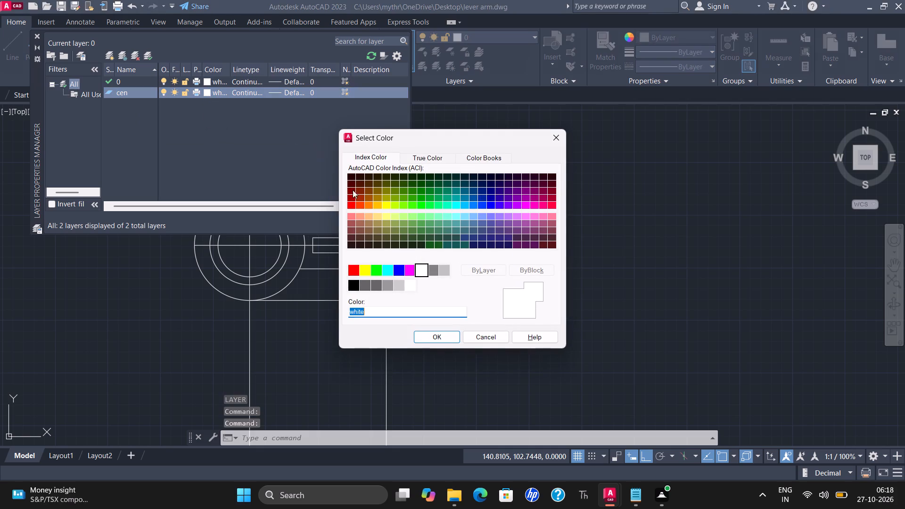
left_click(348, 271)
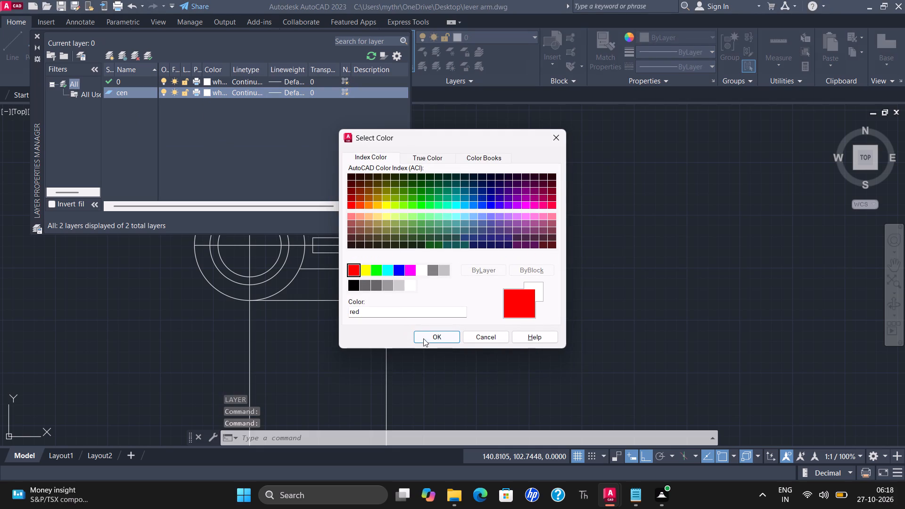
left_click(424, 337)
Load the CENTER linetype and assign it to the cen layer.
left_click(247, 93)
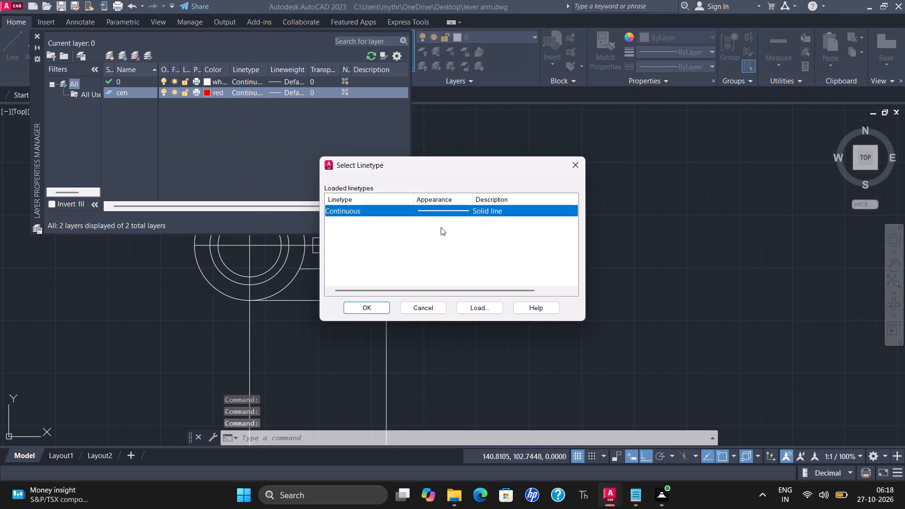
left_click(476, 310)
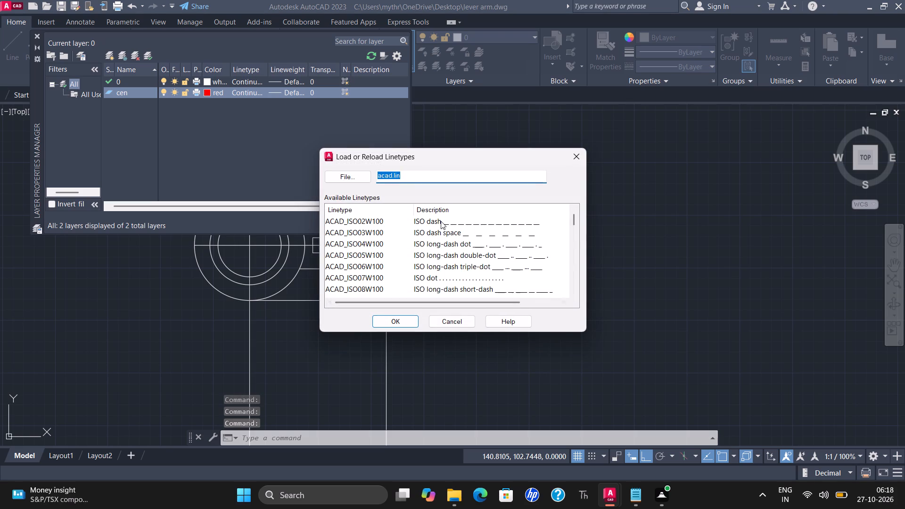
scroll(431, 255, "down", 5)
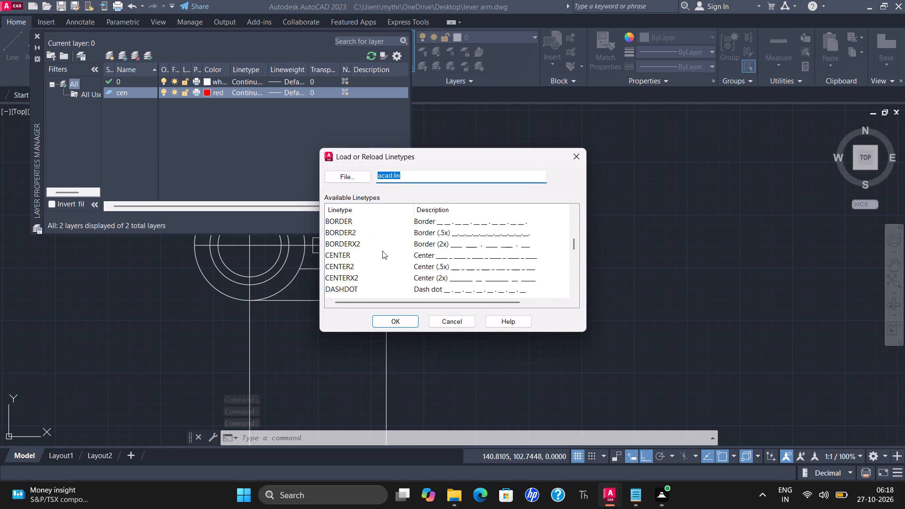
left_click(437, 260)
left_click(395, 323)
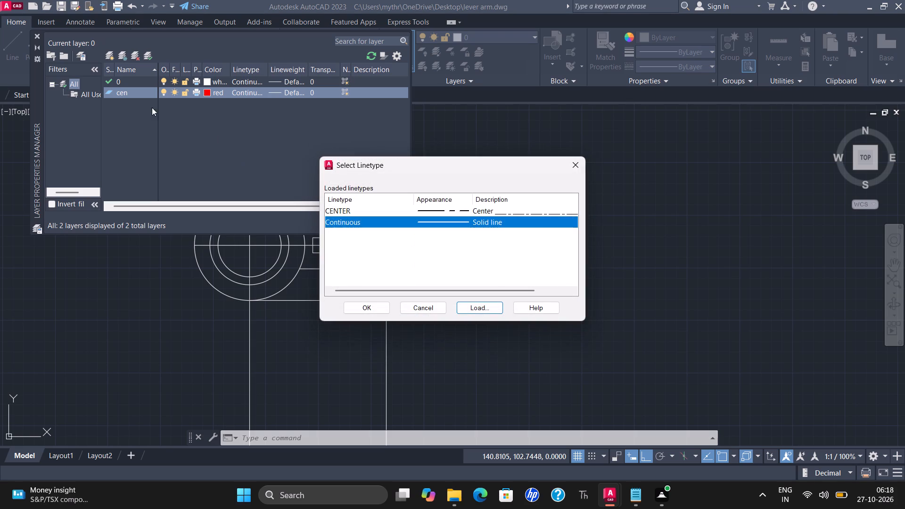
left_click_drag(462, 211, 461, 216)
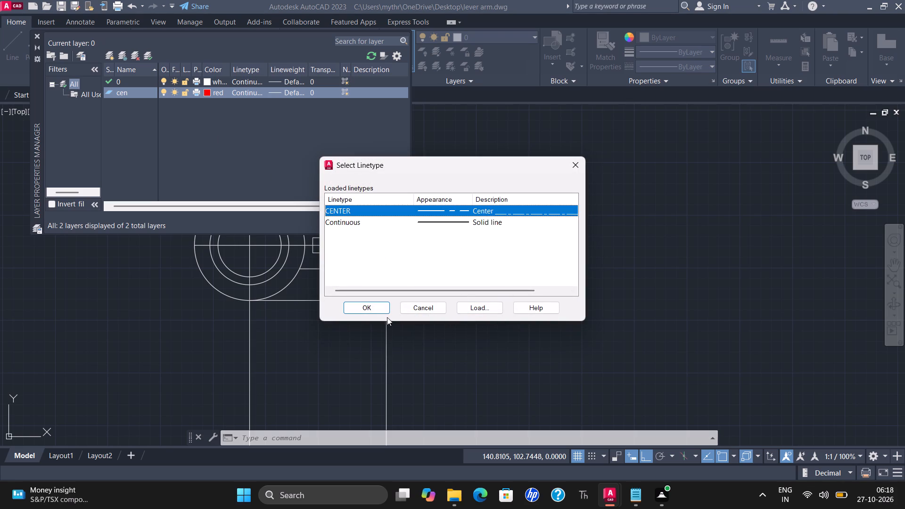
left_click(370, 309)
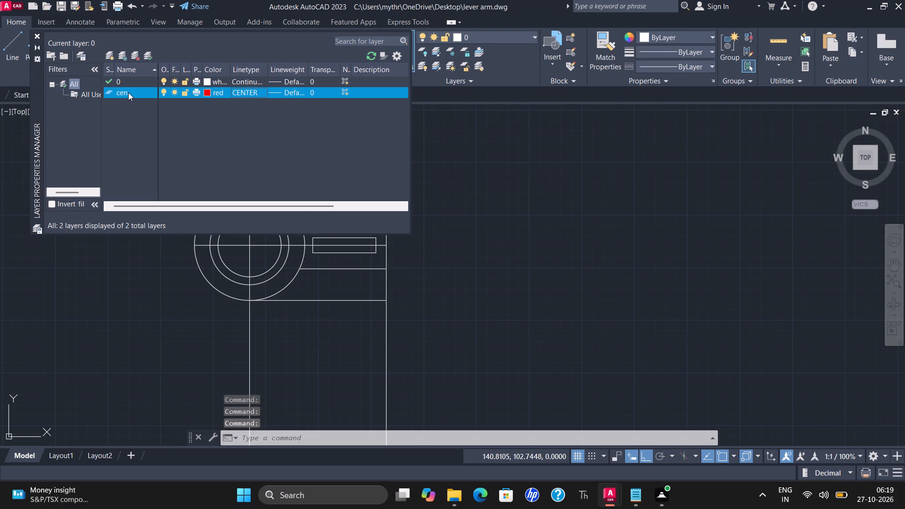
Create another layer named hid and set its colour to green.
right_click(128, 92)
left_click(166, 146)
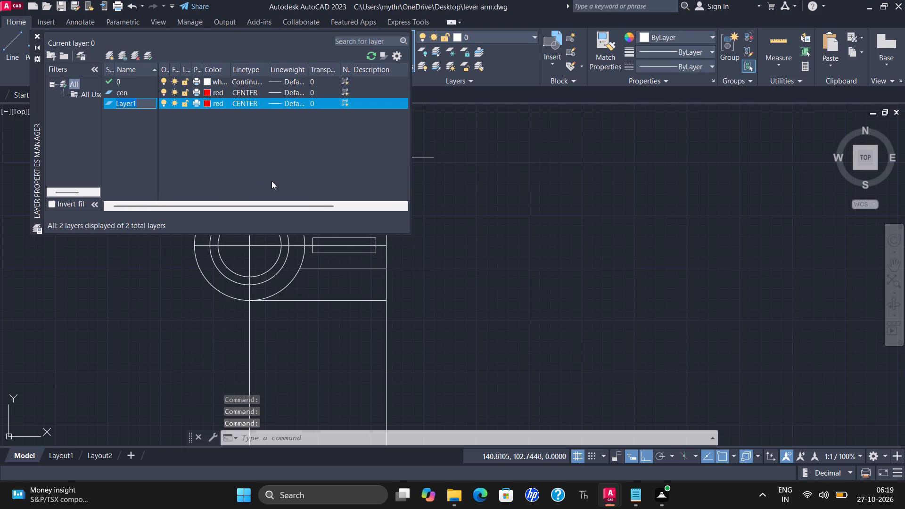
type("hid")
key("Return")
left_click(210, 103)
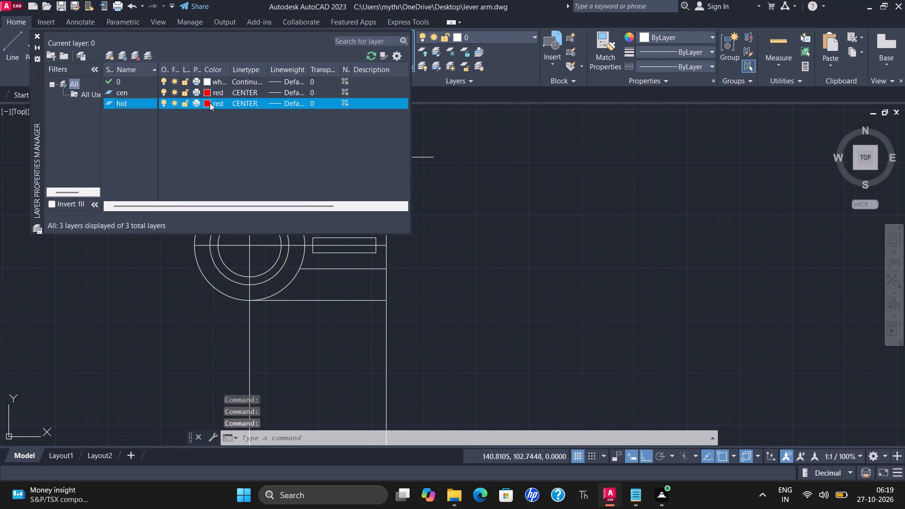
left_click(376, 270)
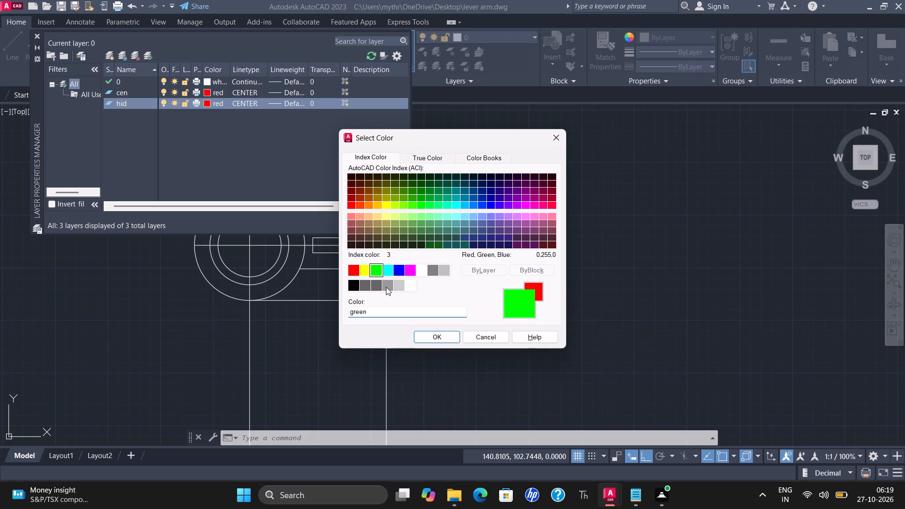
left_click(420, 332)
Load the HIDDEN linetype and select it for the hid layer.
left_click(247, 105)
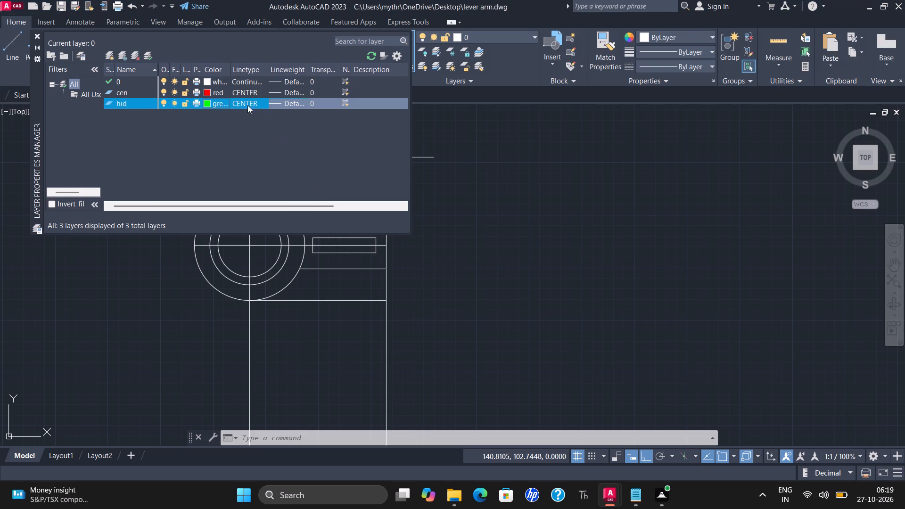
left_click(483, 311)
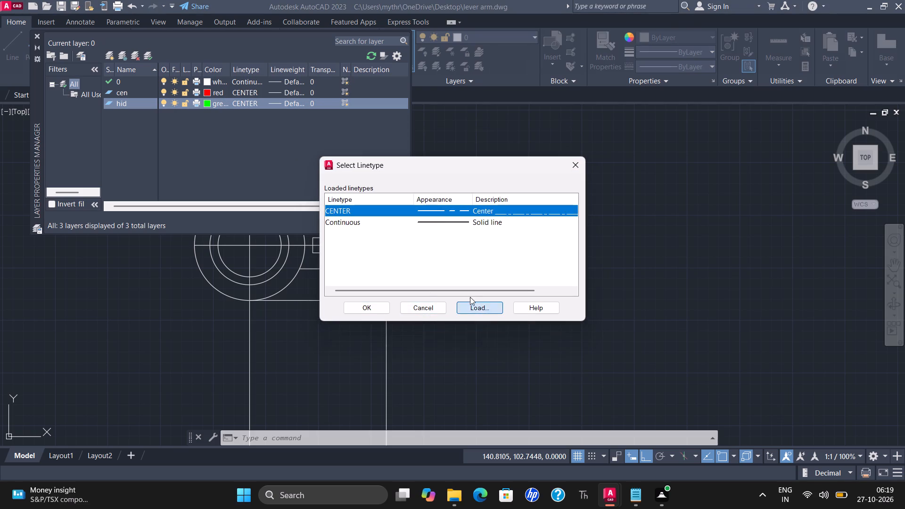
scroll(433, 264, "down", 6)
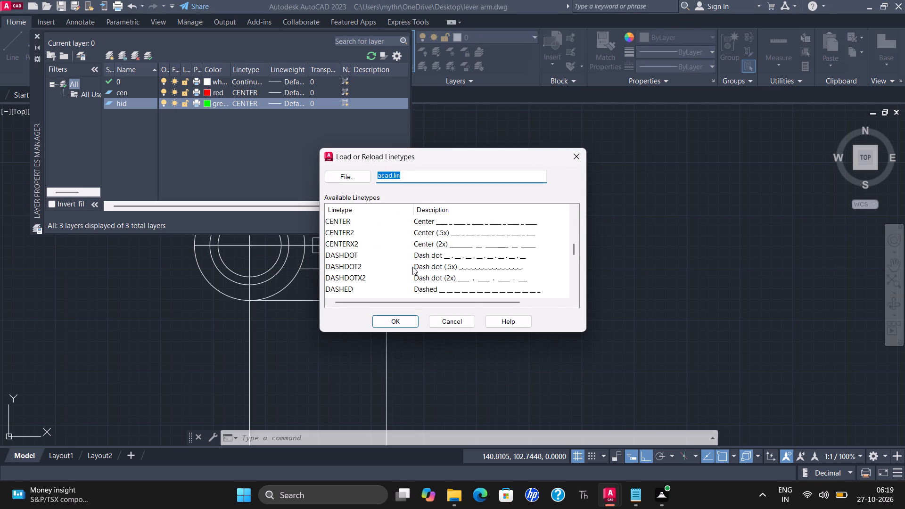
scroll(398, 257, "down", 3)
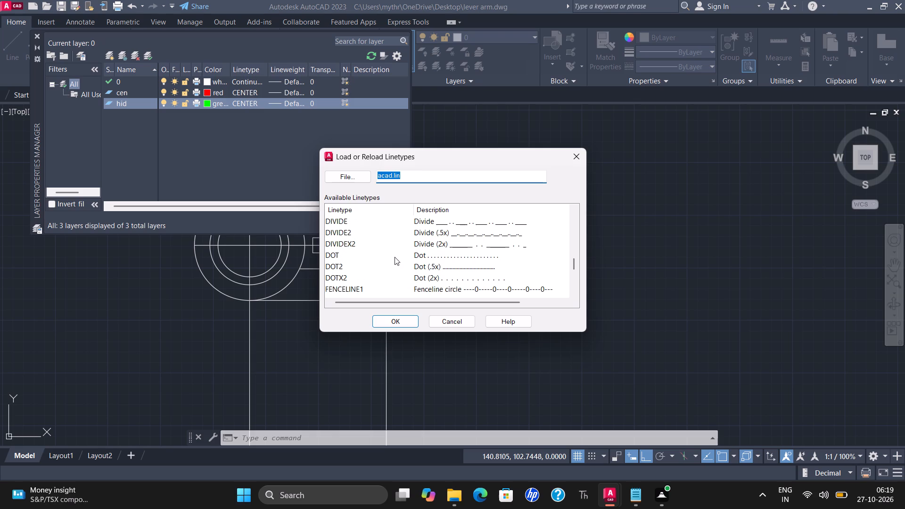
scroll(395, 257, "down", 2)
left_click(449, 252)
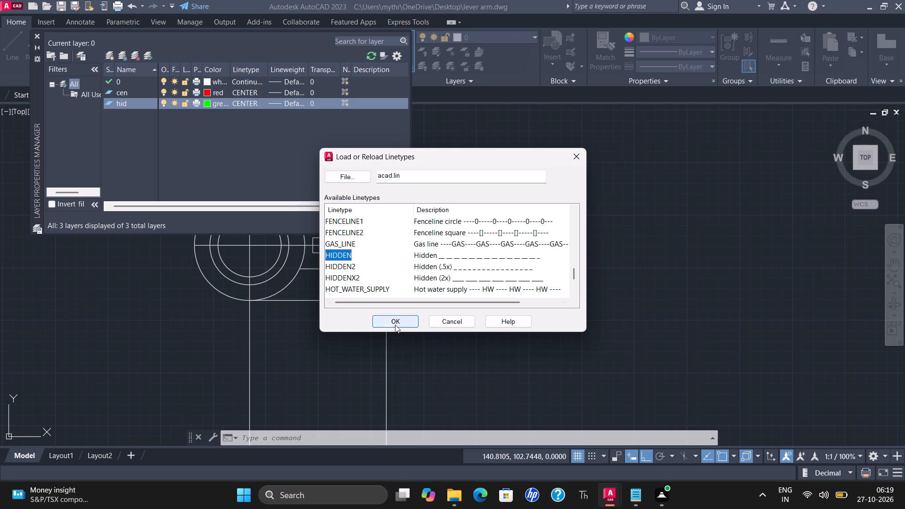
left_click(395, 325)
left_click(416, 237)
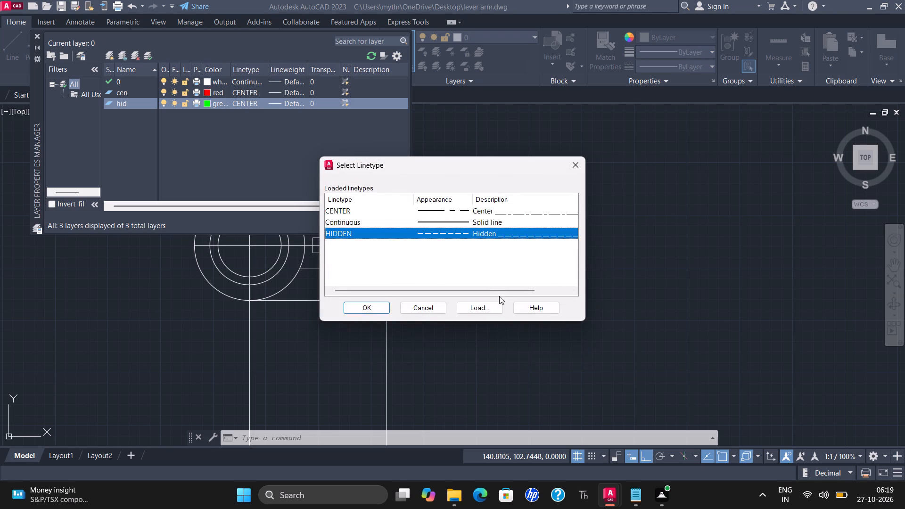
Reload the HIDDEN linetype from acad.lin and assign it to the hid layer.
left_click(480, 309)
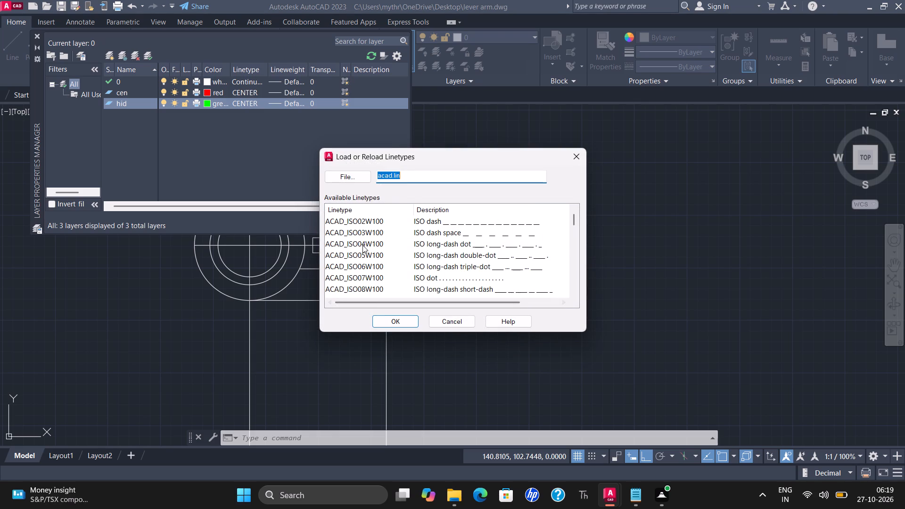
left_click(397, 321)
left_click(499, 278)
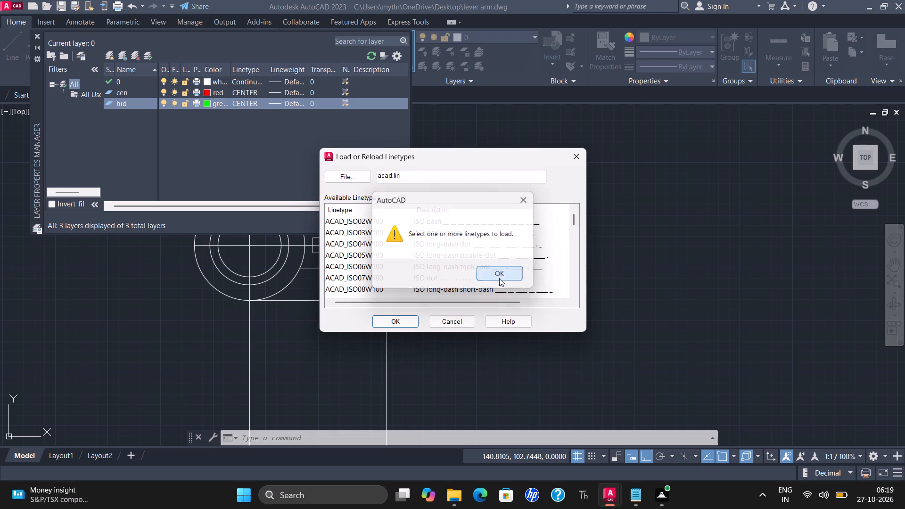
left_click(468, 248)
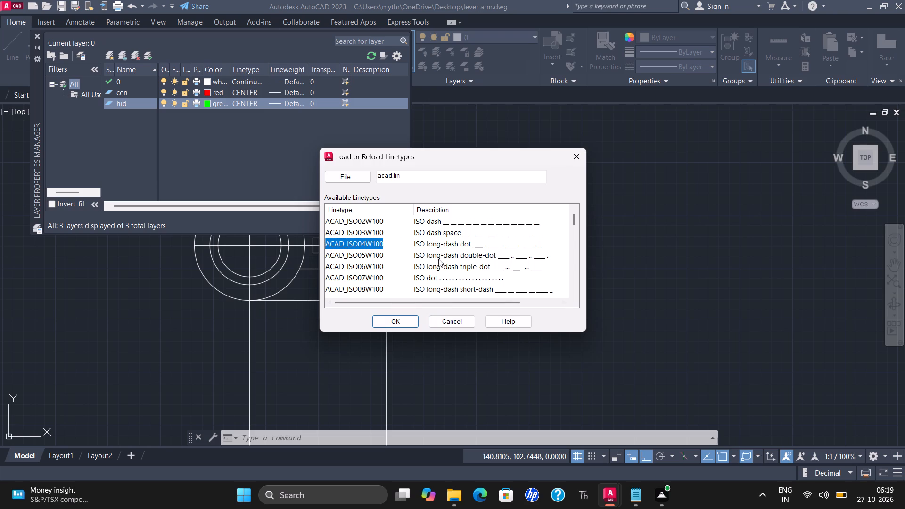
scroll(437, 259, "down", 11)
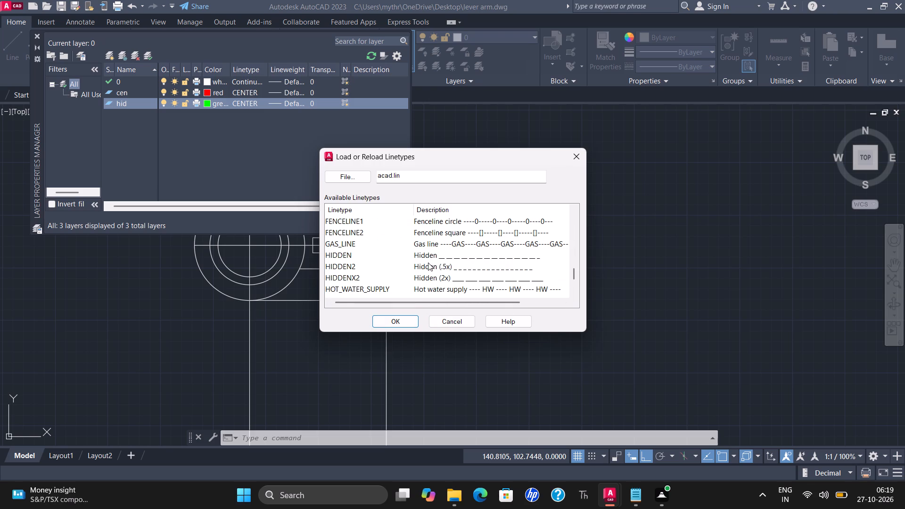
left_click(435, 259)
left_click(394, 321)
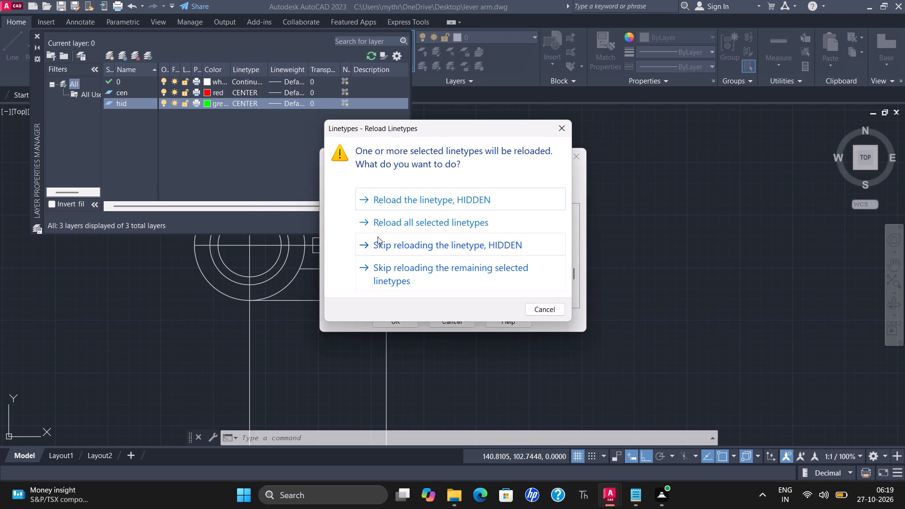
left_click(420, 198)
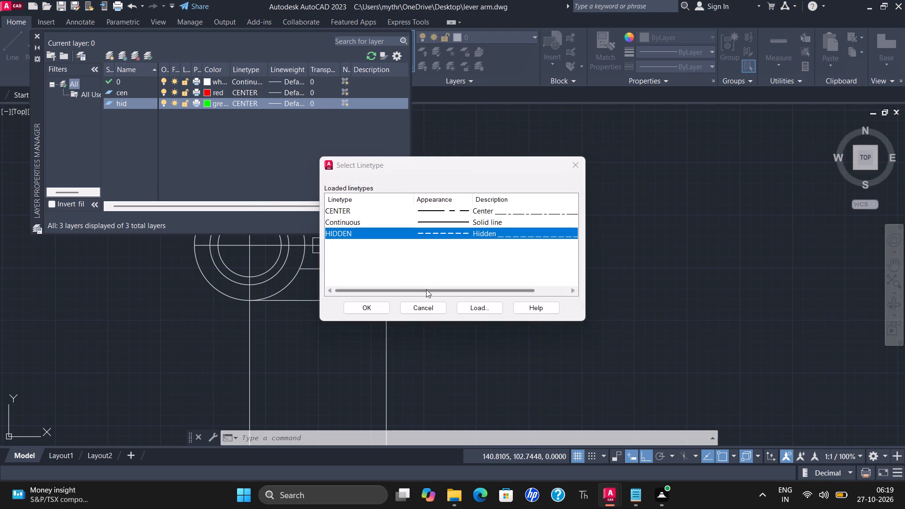
left_click(371, 305)
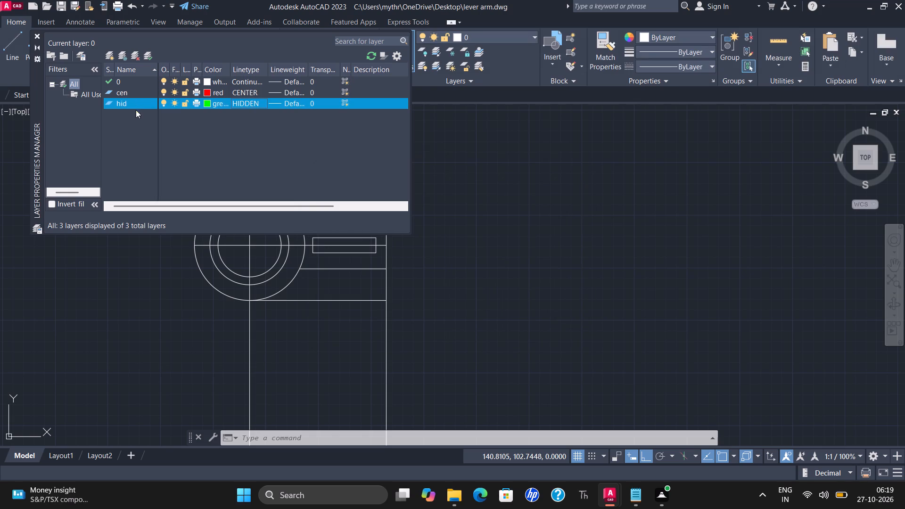
Create a new layer named dim line and set its colour to magenta.
right_click(126, 105)
left_click(182, 157)
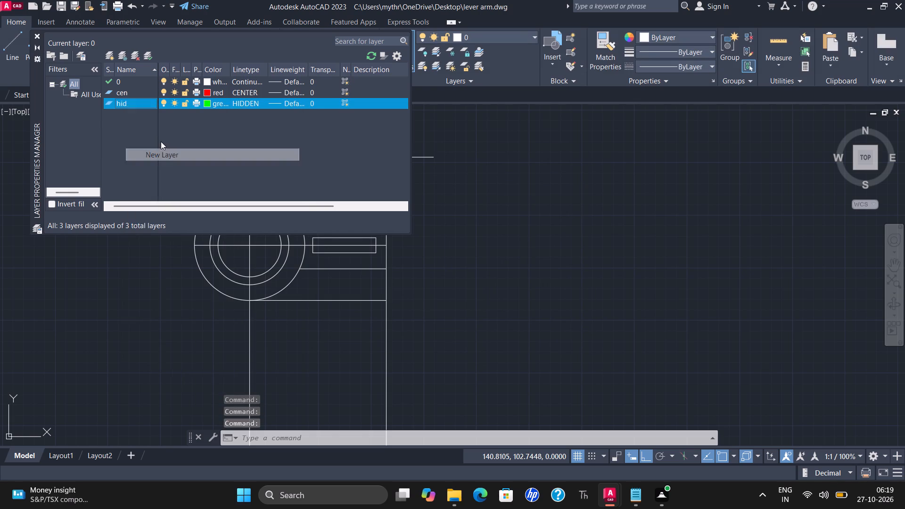
key("d")
key("i")
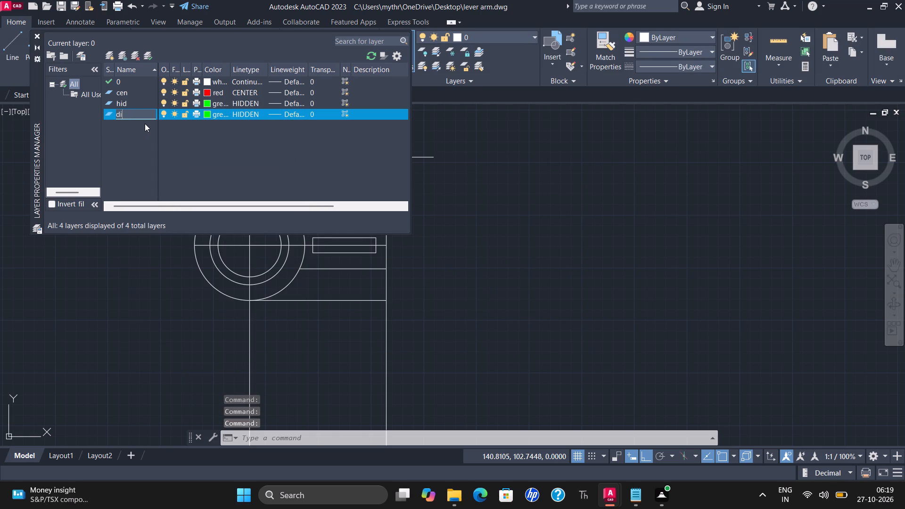
key("m")
key("space")
key("l")
key("i")
key("n")
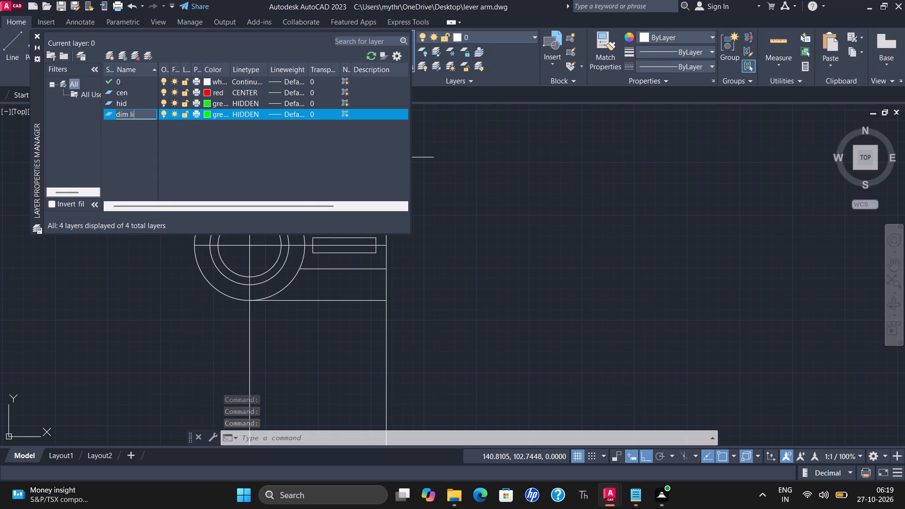
key("e")
key("Return")
left_click(214, 115)
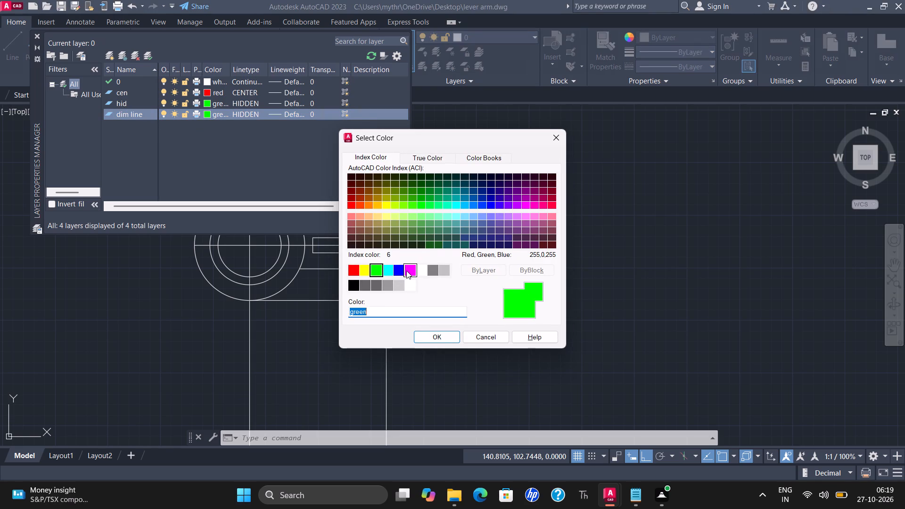
left_click(406, 271)
left_click(422, 332)
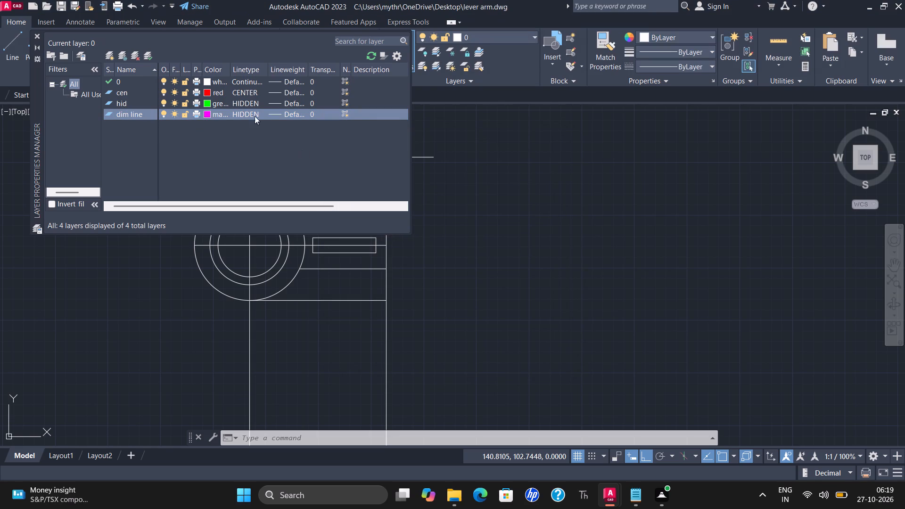
Assign the Continuous linetype to the dim line layer.
left_click(247, 114)
left_click(370, 208)
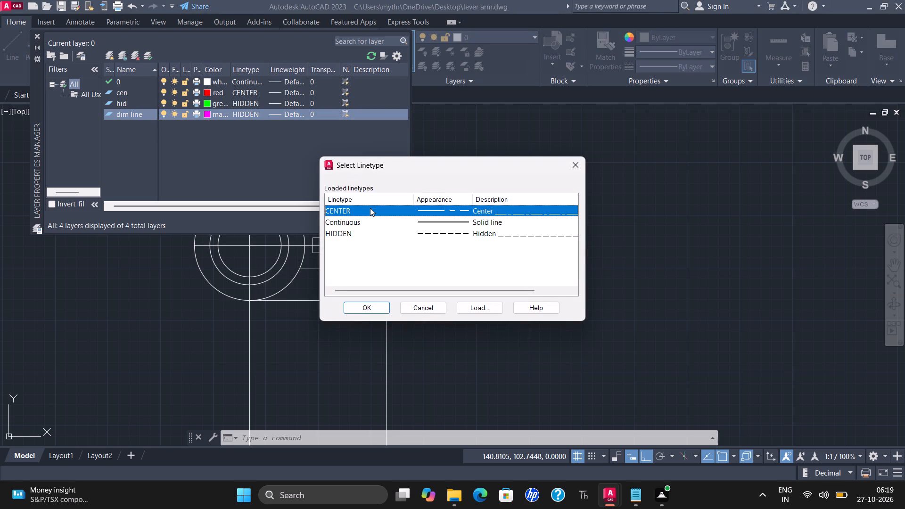
left_click(353, 225)
left_click(363, 306)
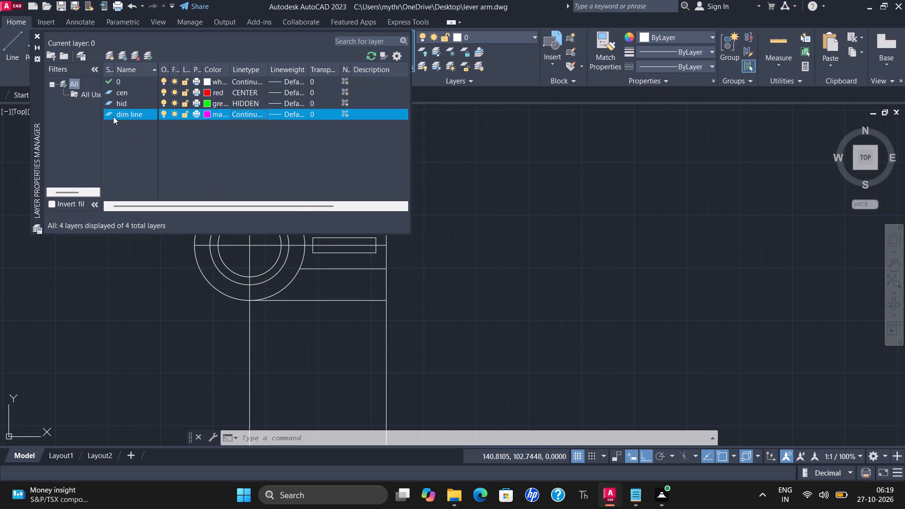
Create a new layer named pha and set its colour to cyan.
right_click(113, 116)
left_click(169, 169)
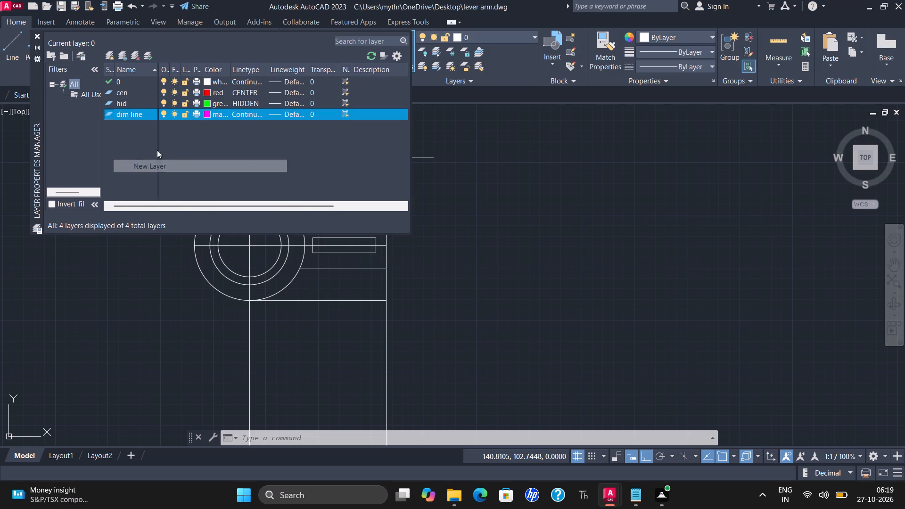
key("BackSpace")
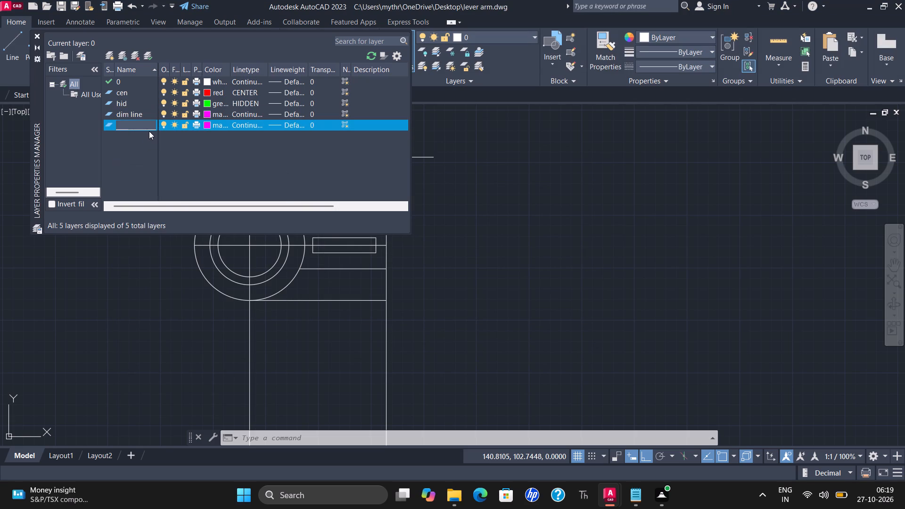
key("p")
type("ha")
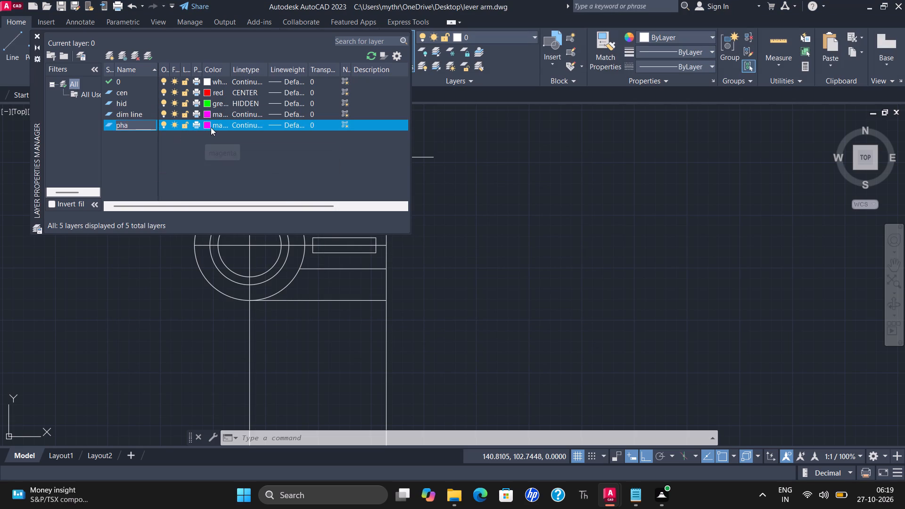
left_click(210, 127)
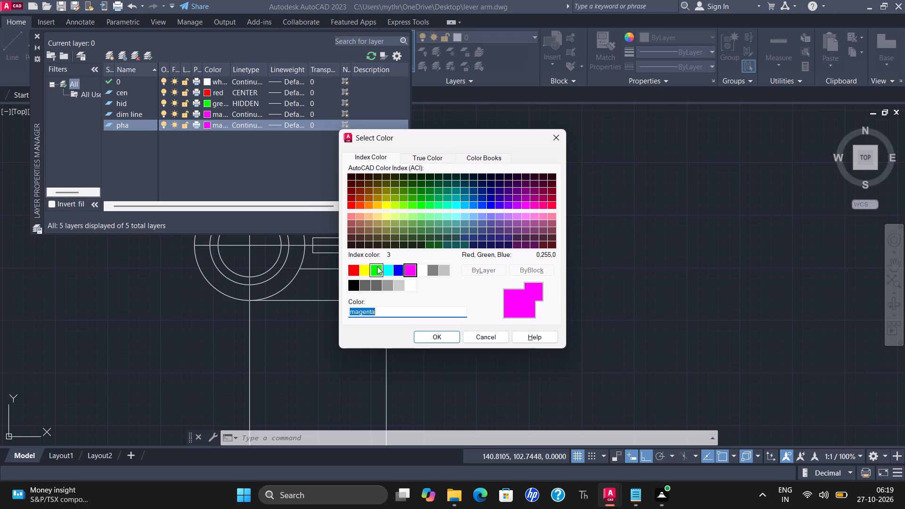
left_click(383, 267)
left_click(425, 334)
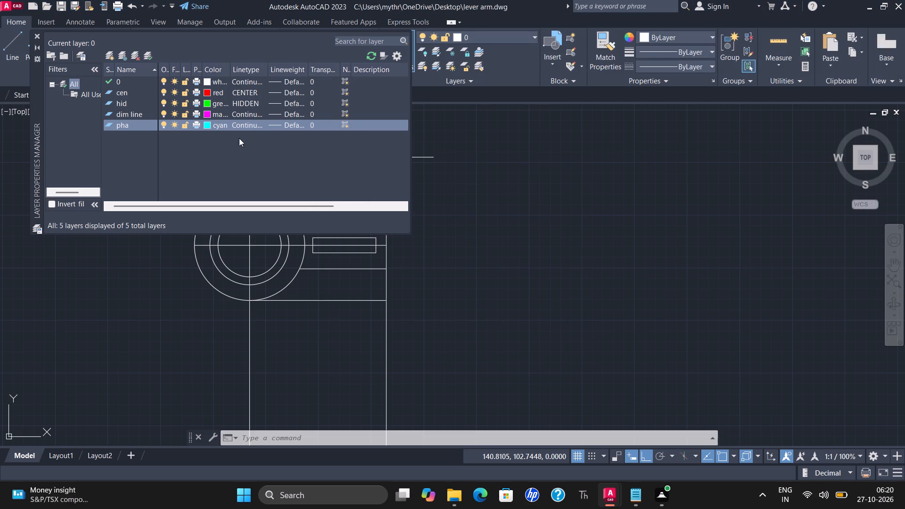
Load the PHANTOM linetype and assign it to the pha layer.
left_click(244, 128)
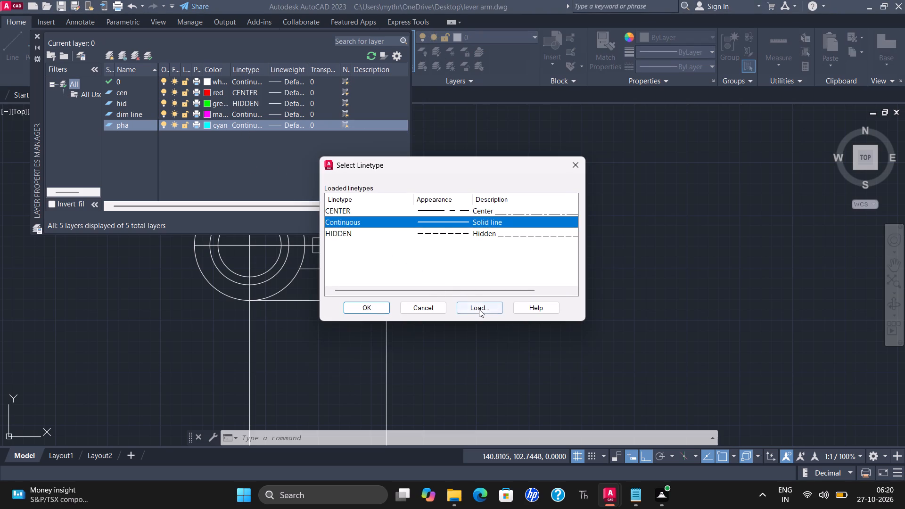
left_click(479, 309)
scroll(408, 266, "down", 7)
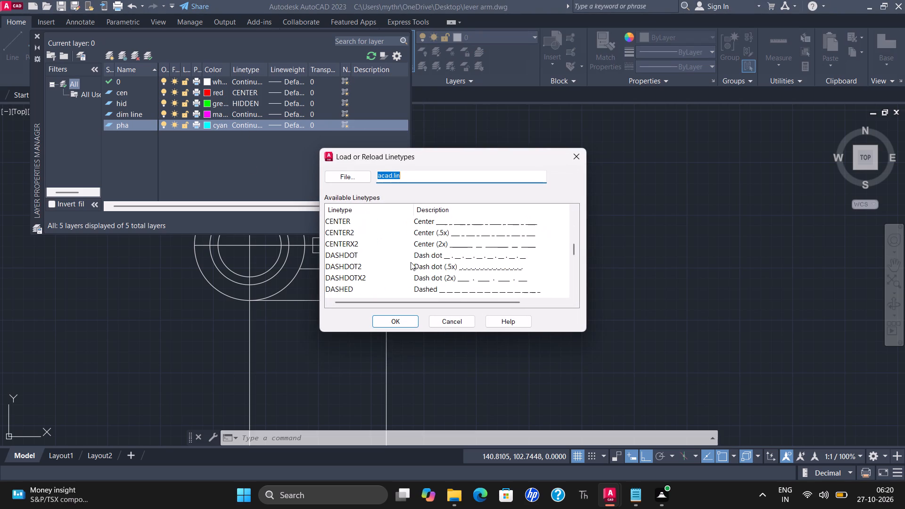
scroll(411, 261, "down", 8)
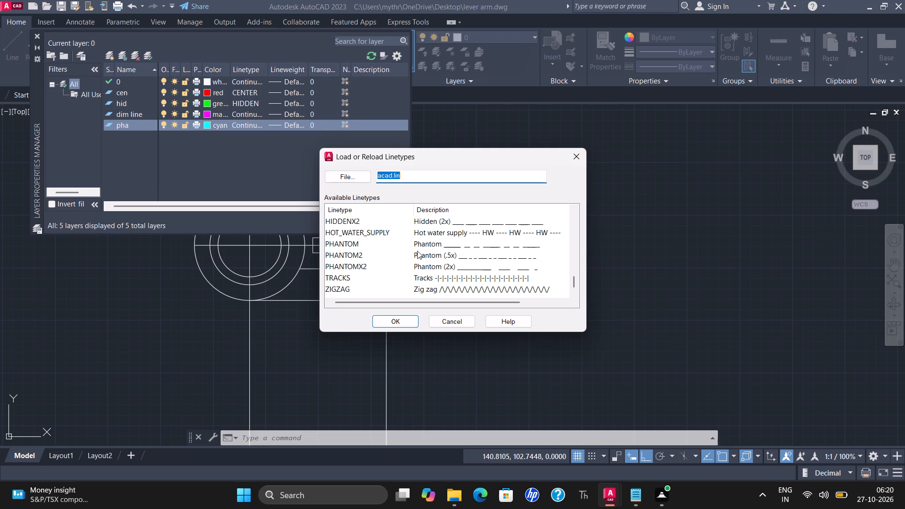
left_click(419, 246)
left_click(396, 319)
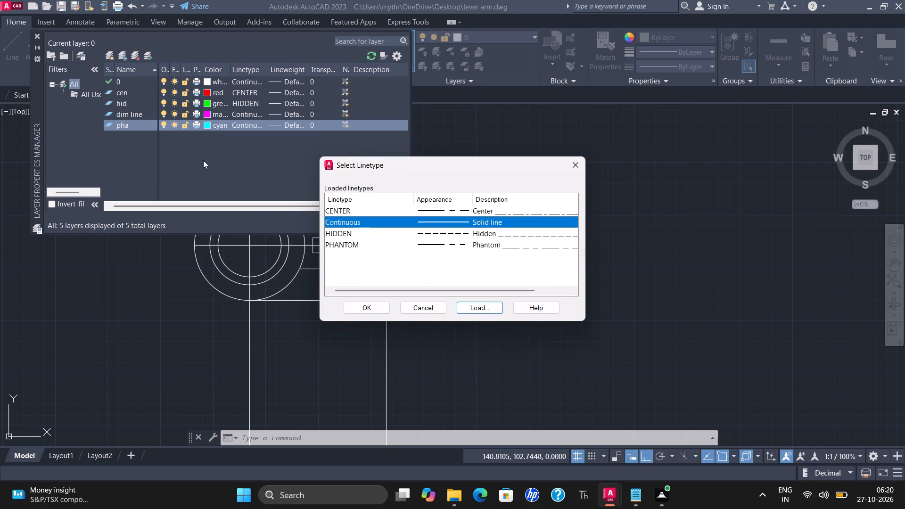
left_click(372, 245)
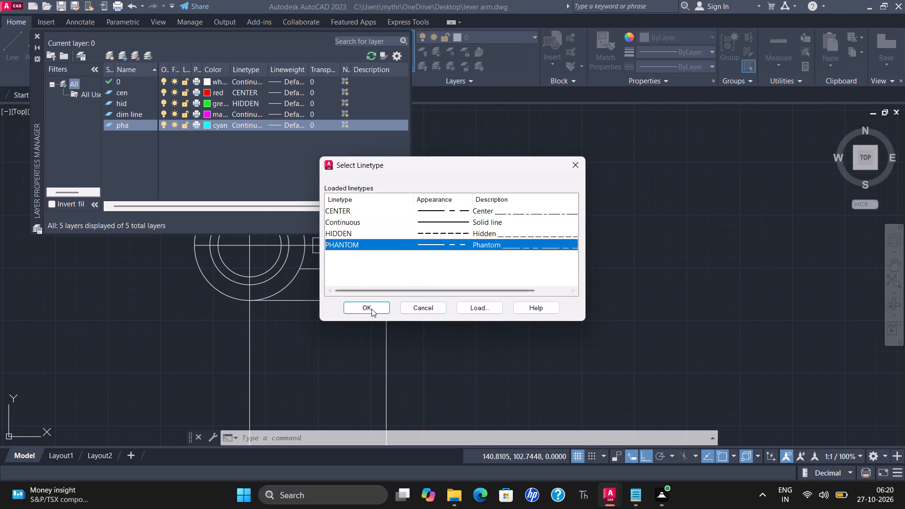
left_click(367, 307)
Create a new layer named text and set its colour to white.
right_click(115, 123)
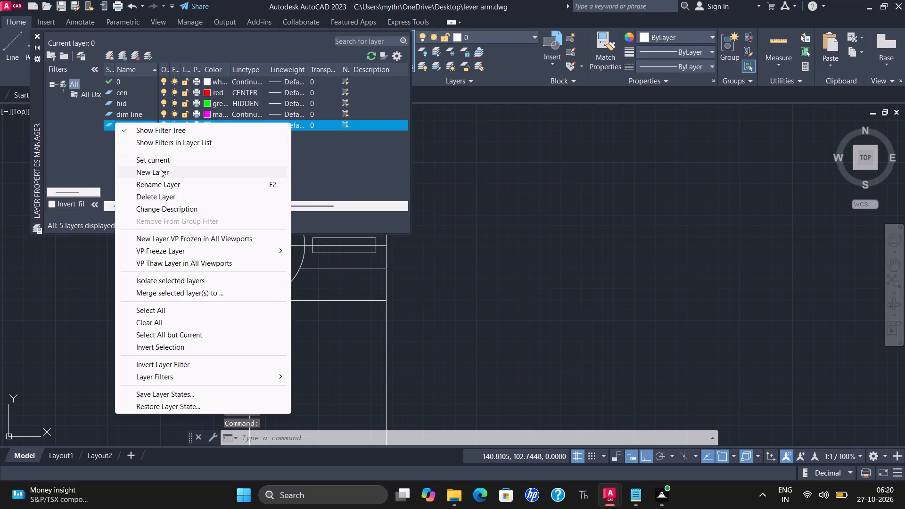
left_click(160, 170)
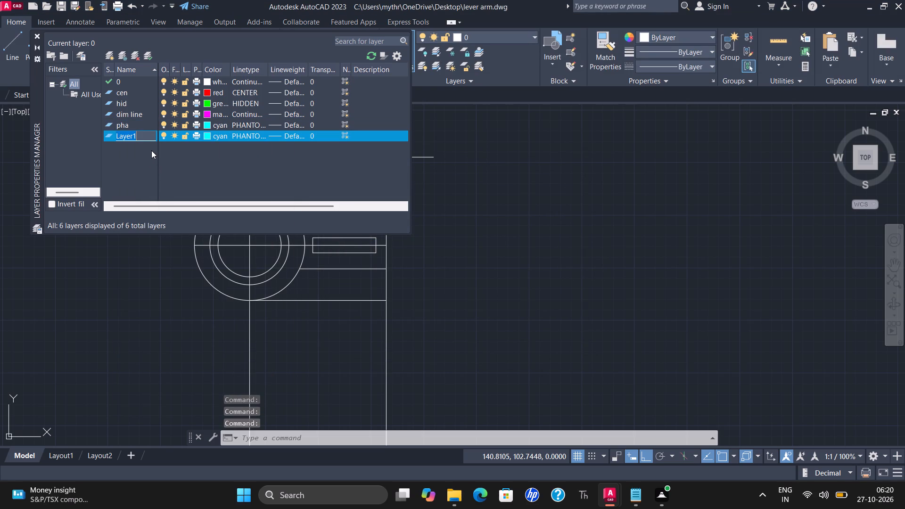
key("BackSpace")
type("te")
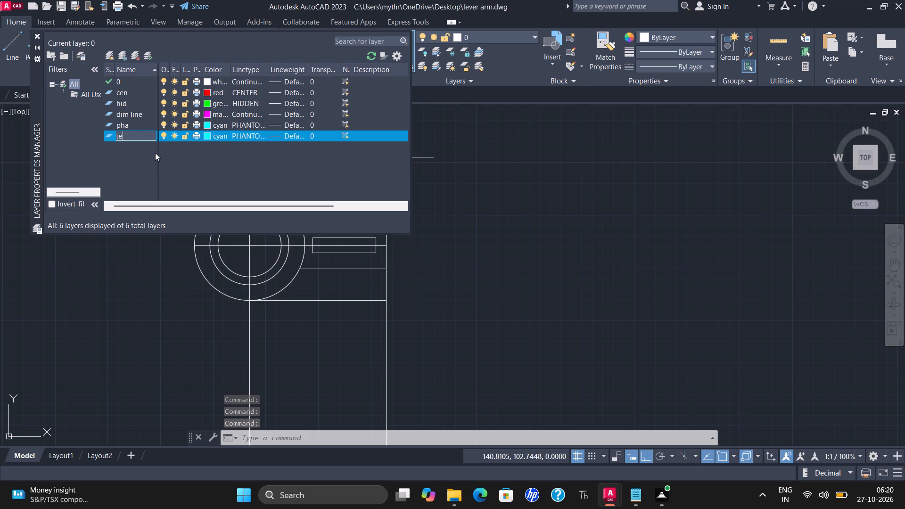
key("c")
key("BackSpace")
type("xt")
left_click(210, 139)
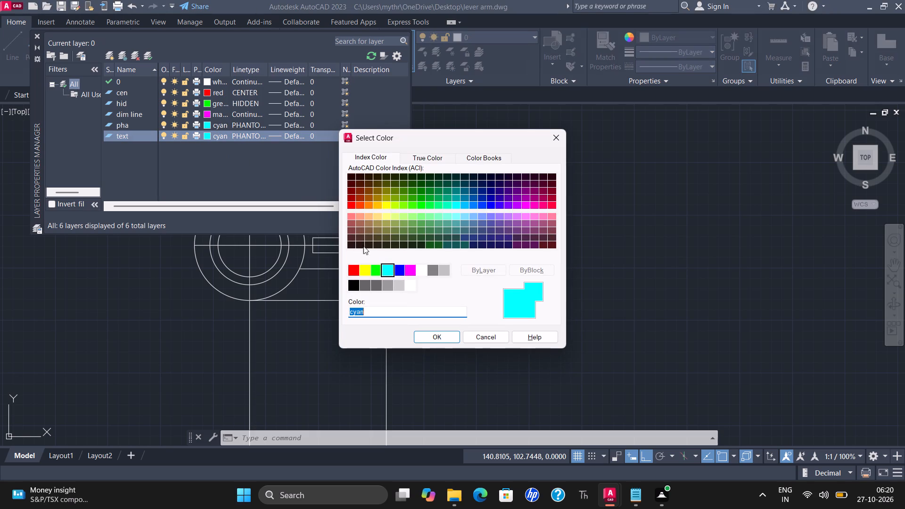
left_click(422, 274)
left_click(434, 340)
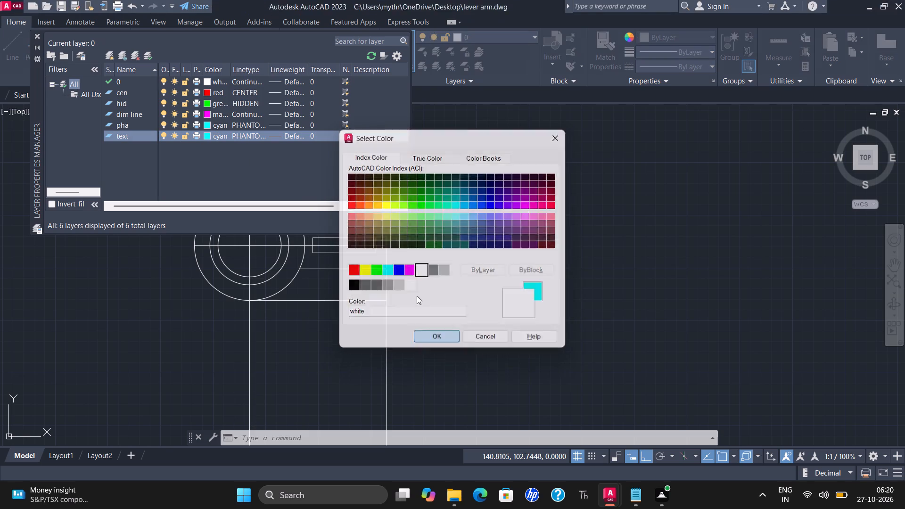
Assign the Continuous linetype to the text layer.
left_click(246, 141)
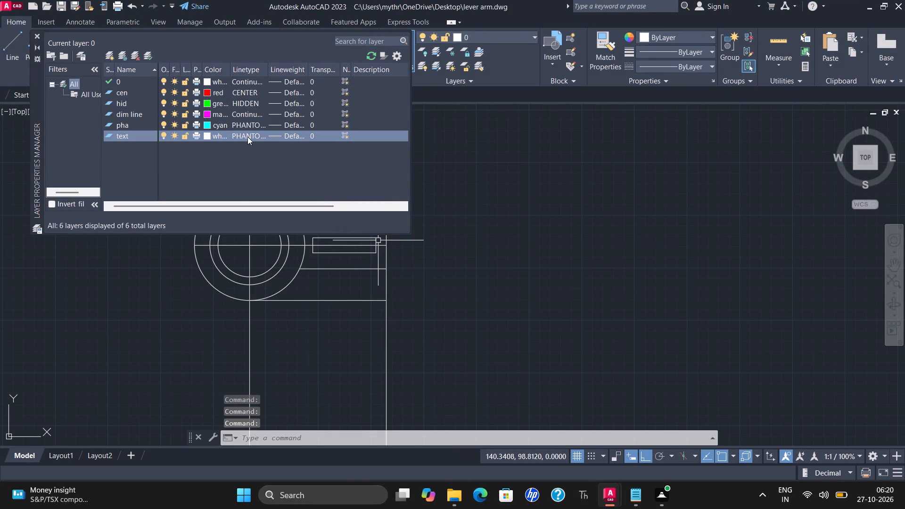
left_click(247, 137)
left_click(411, 221)
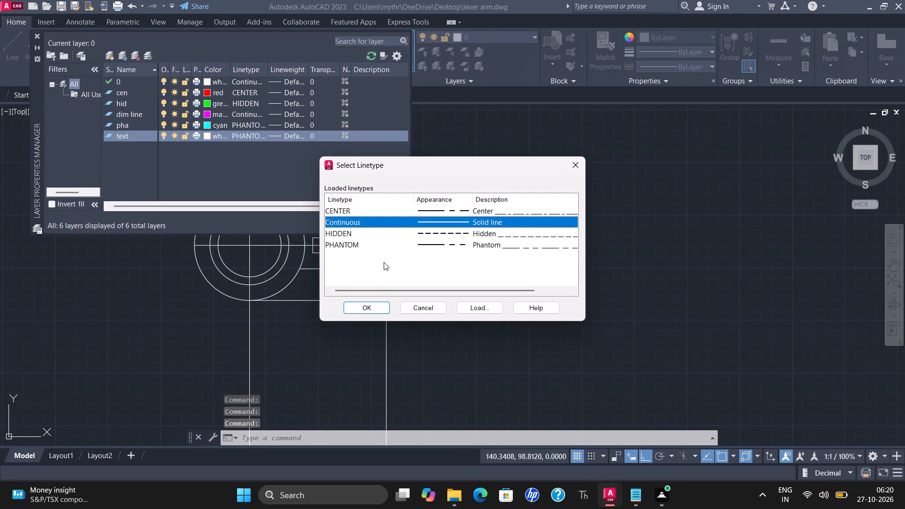
left_click(368, 308)
Create a new layer named dimtext and set its colour to green.
right_click(122, 136)
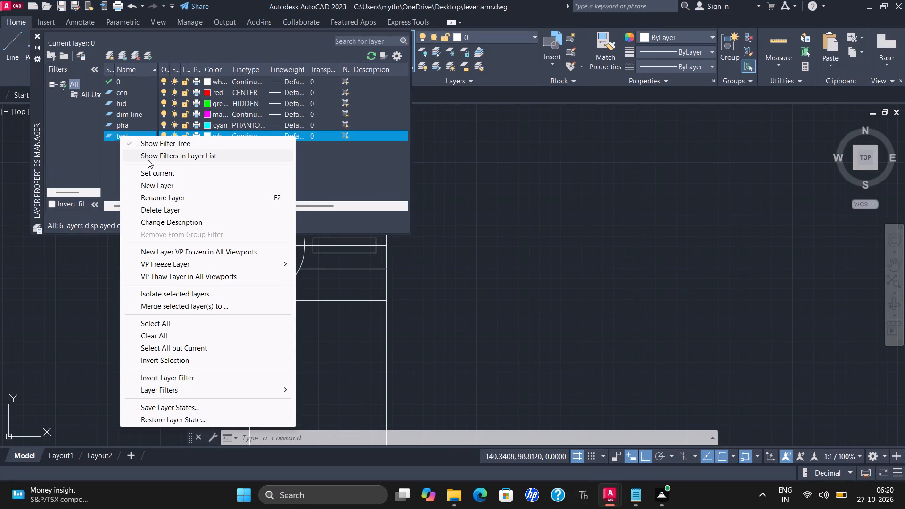
left_click(152, 186)
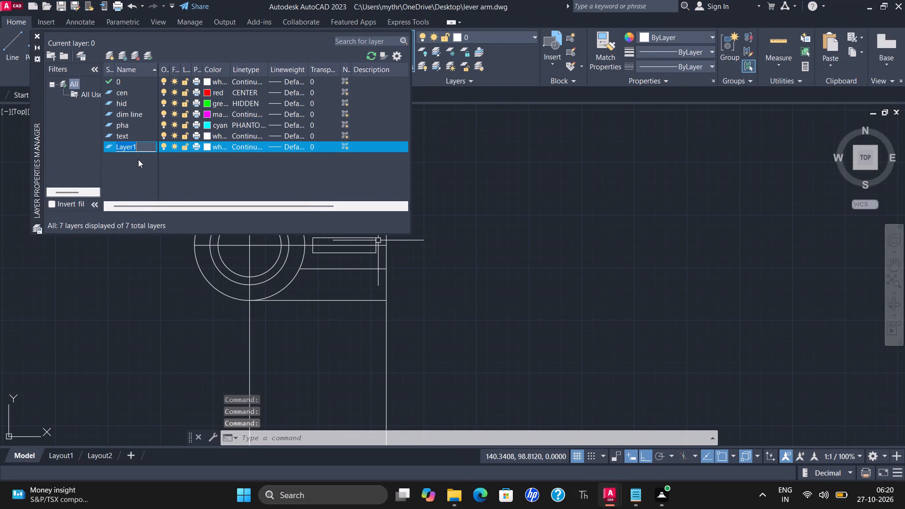
key("BackSpace")
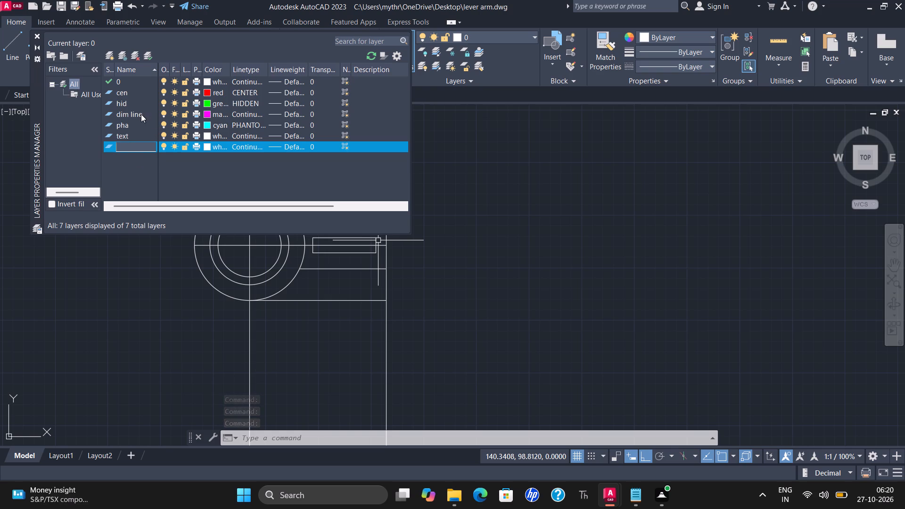
key("d")
key("i")
key("m")
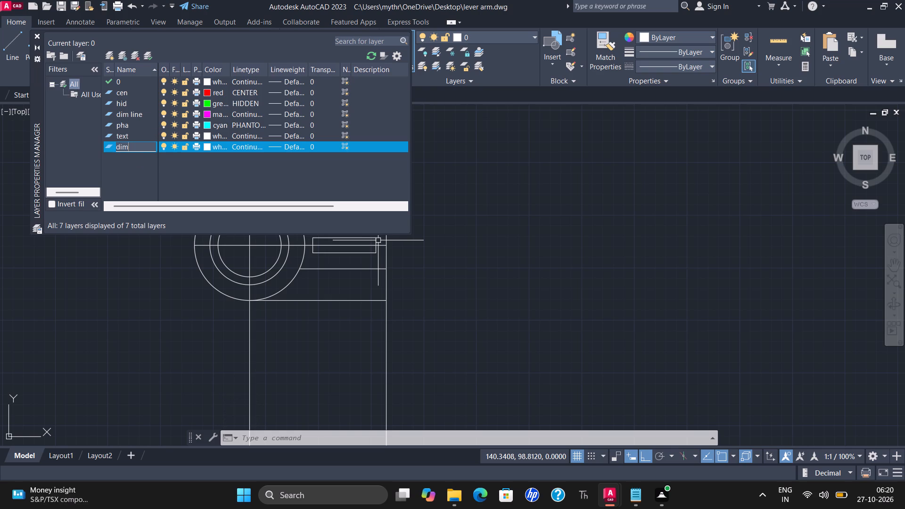
key("t")
key("e")
key("c")
key("BackSpace")
type("xt")
left_click(207, 145)
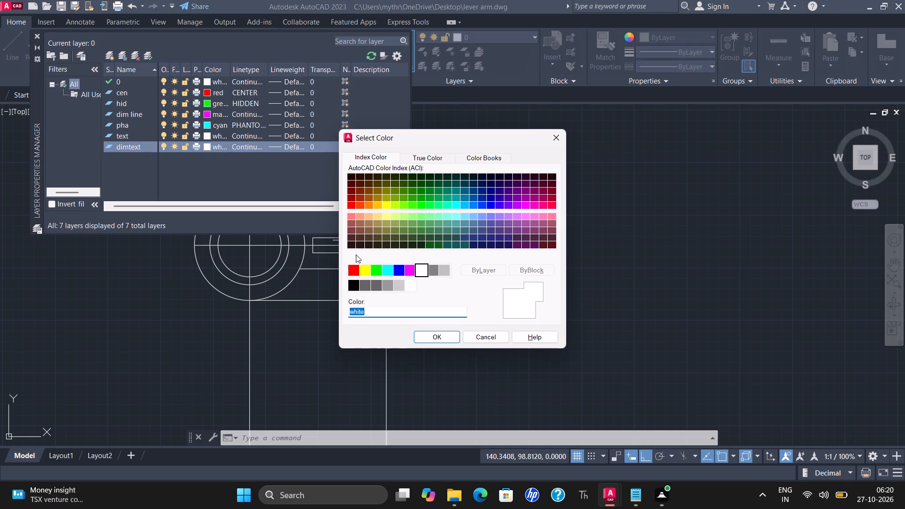
left_click(377, 272)
left_click(434, 339)
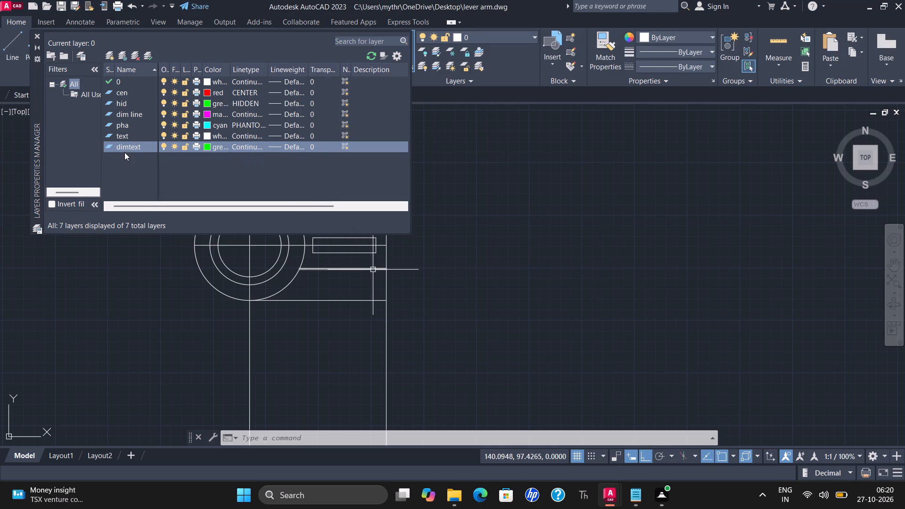
Create a new layer named hat, set its colour to blue, and close the layer manager.
right_click(123, 146)
left_click(159, 191)
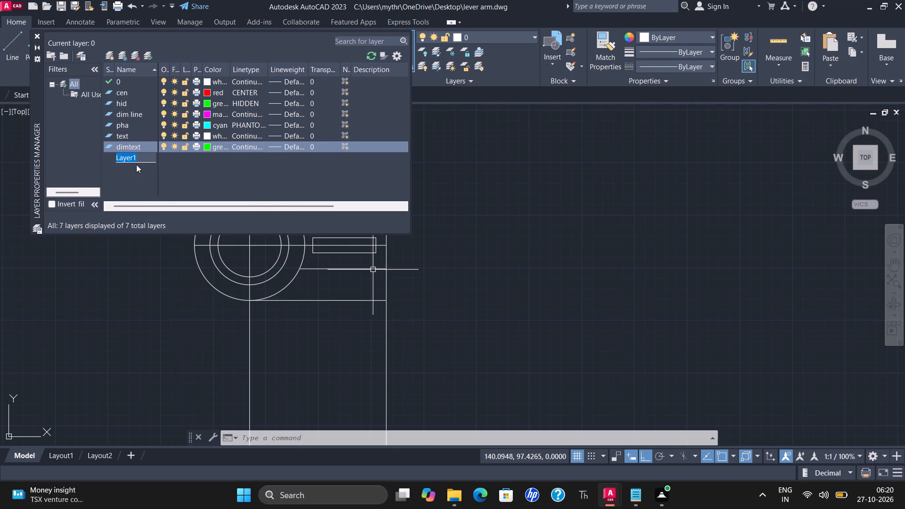
key("BackSpace")
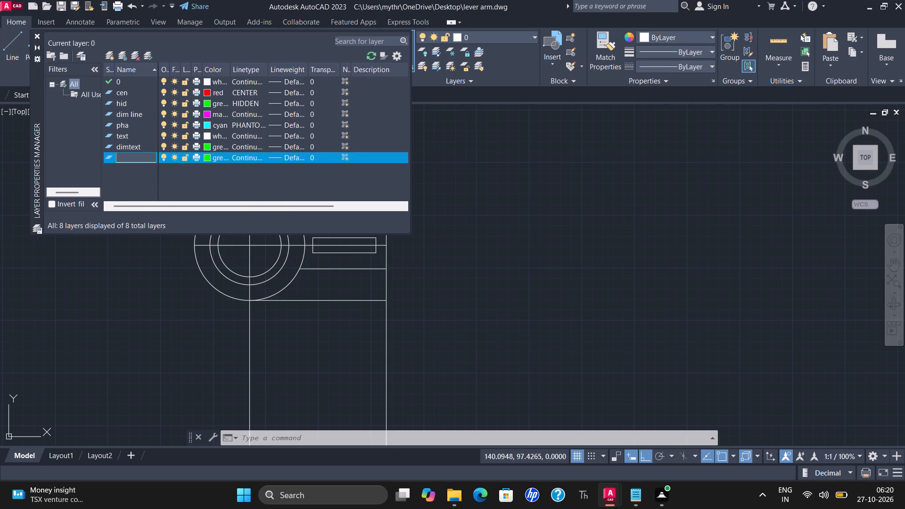
key("h")
key("a")
key("t")
left_click(204, 158)
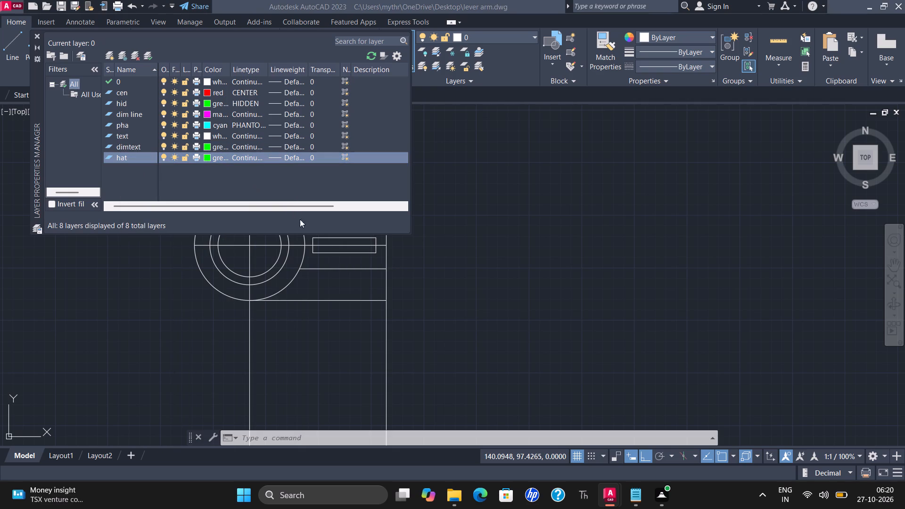
left_click(398, 273)
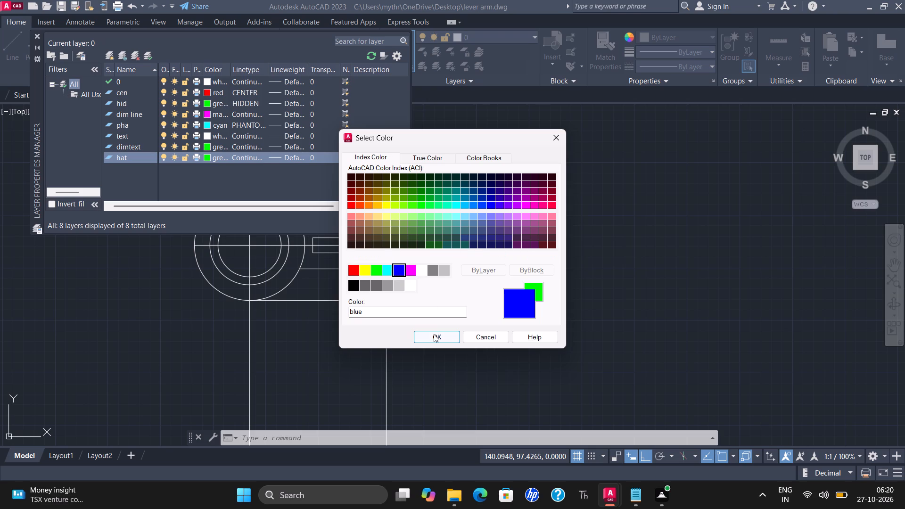
left_click(434, 334)
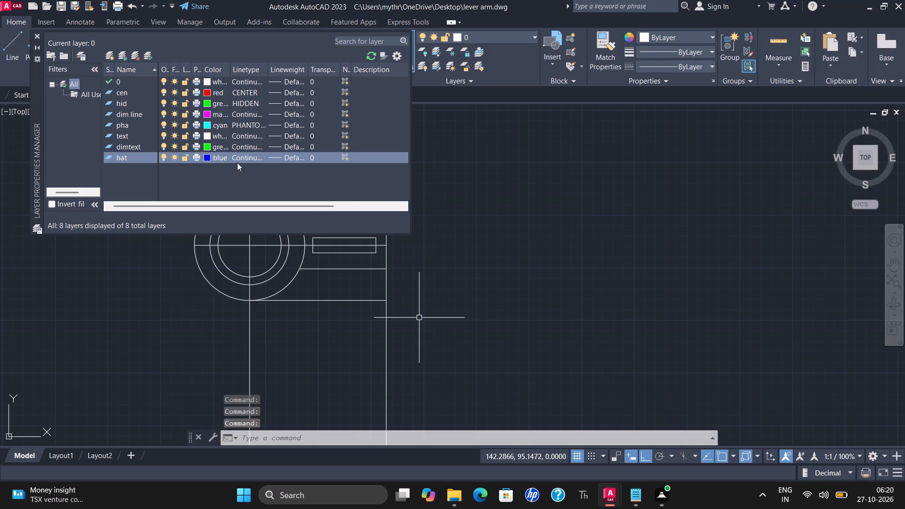
left_click(33, 36)
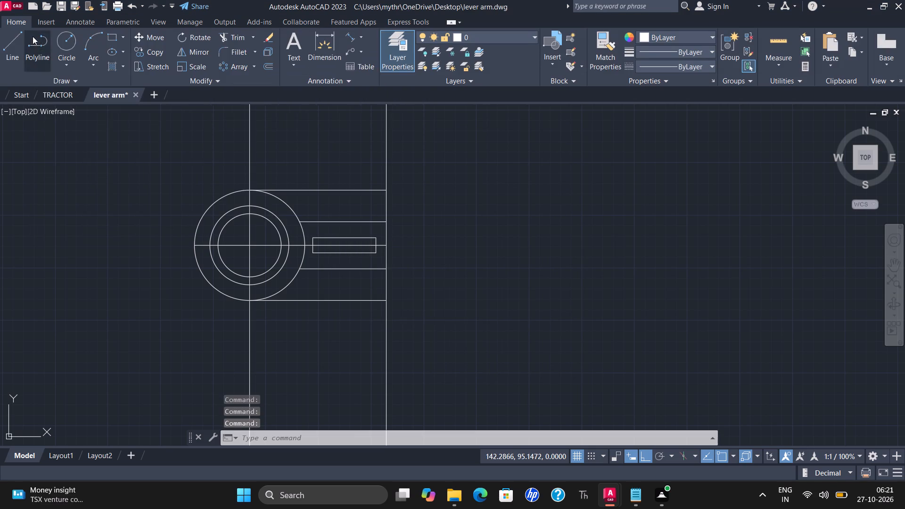
Draw a horizontal line between the two long vertical lines, above the lever arm.
scroll(194, 194, "down", 1)
middle_click_drag(220, 201, 165, 196)
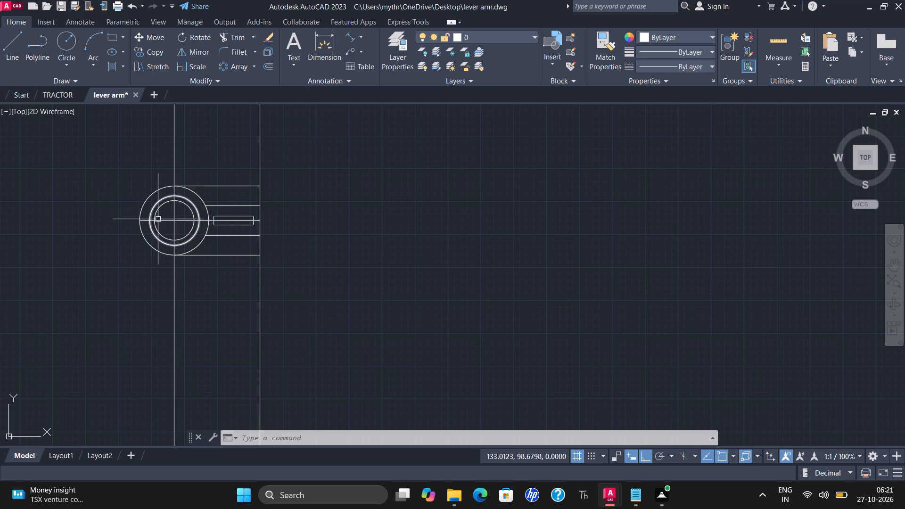
scroll(160, 220, "up", 1)
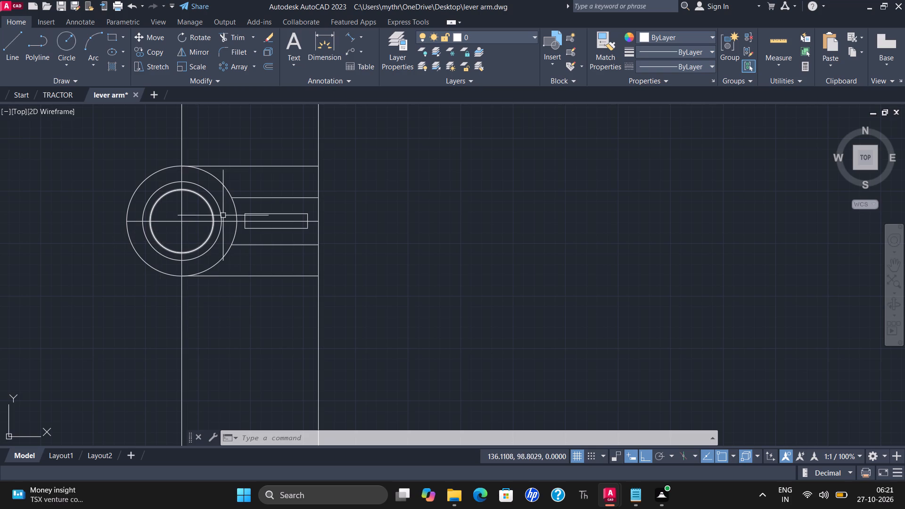
scroll(226, 202, "down", 1)
middle_click_drag(224, 204, 206, 249)
scroll(198, 197, "down", 1)
middle_click_drag(198, 197, 197, 209)
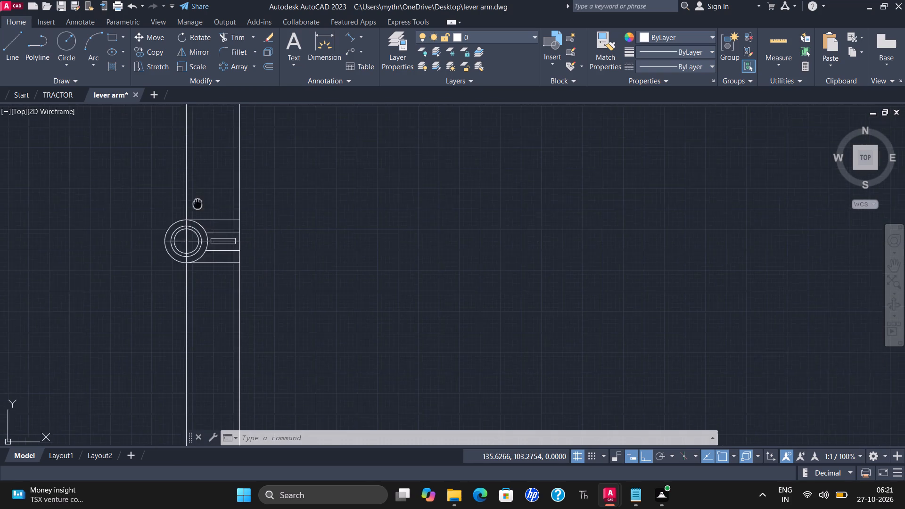
middle_click_drag(197, 209, 192, 248)
key("l")
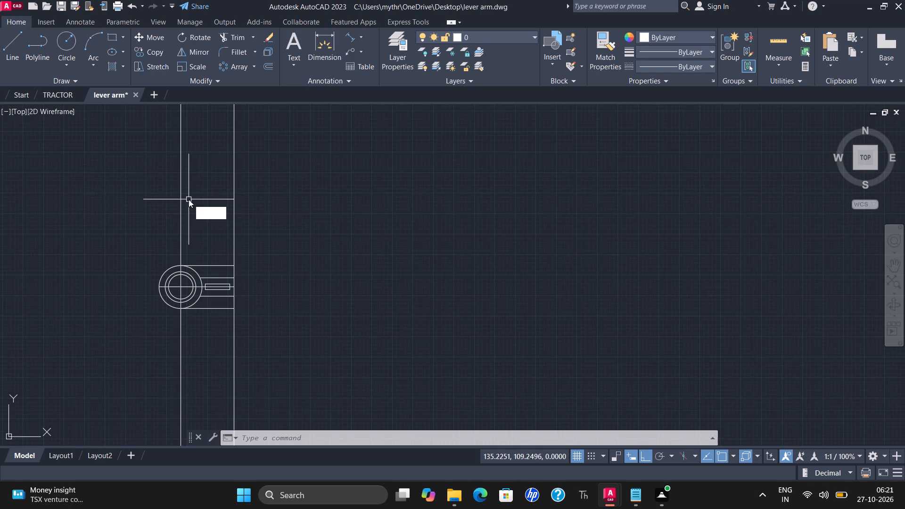
key("Return")
left_click(172, 188)
left_click(230, 185)
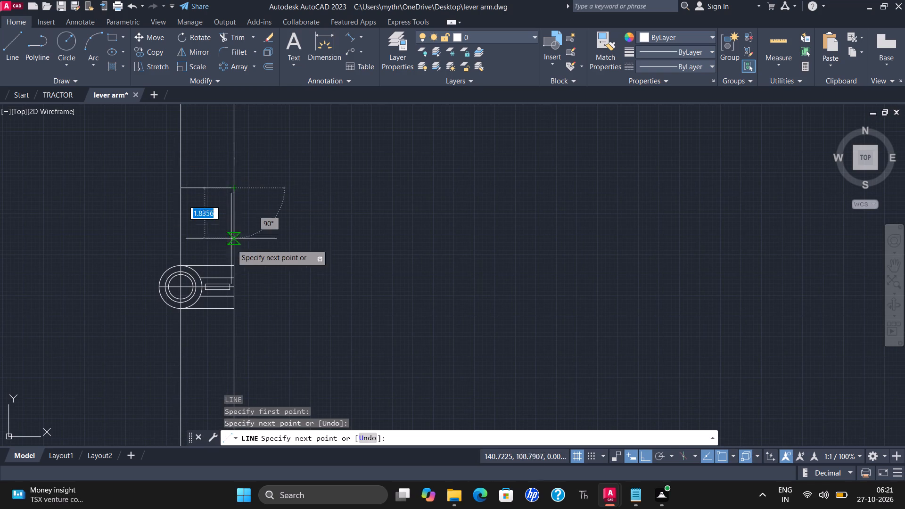
key("Escape")
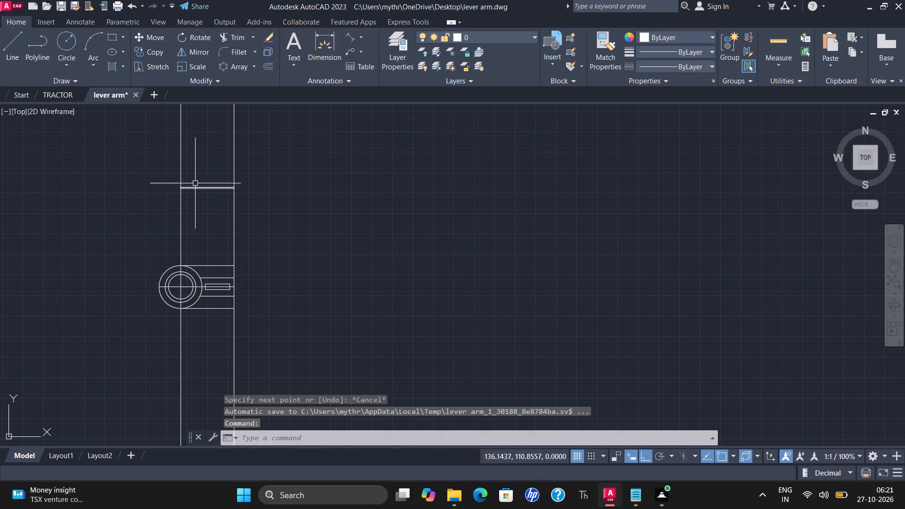
Mirror the new horizontal line about the lever arm's horizontal centreline, keeping the source object.
left_click(189, 54)
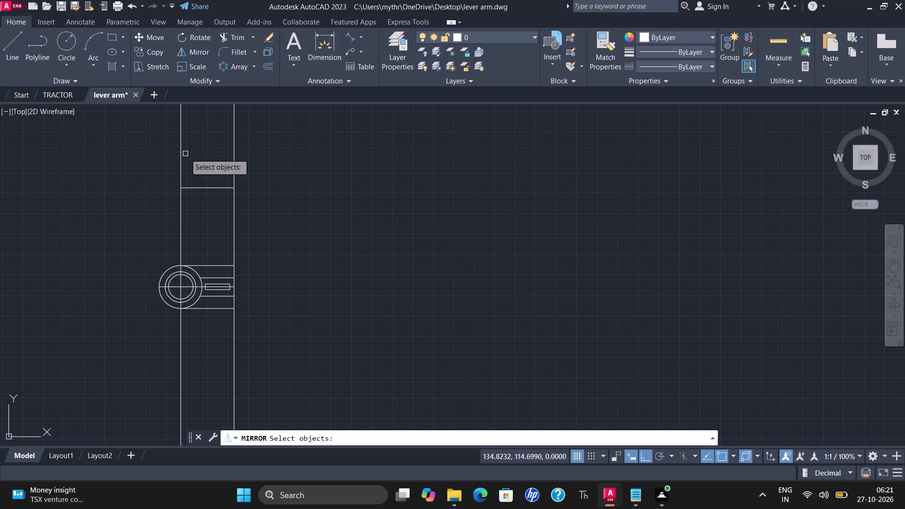
left_click(206, 183)
left_click(198, 198)
right_click(212, 259)
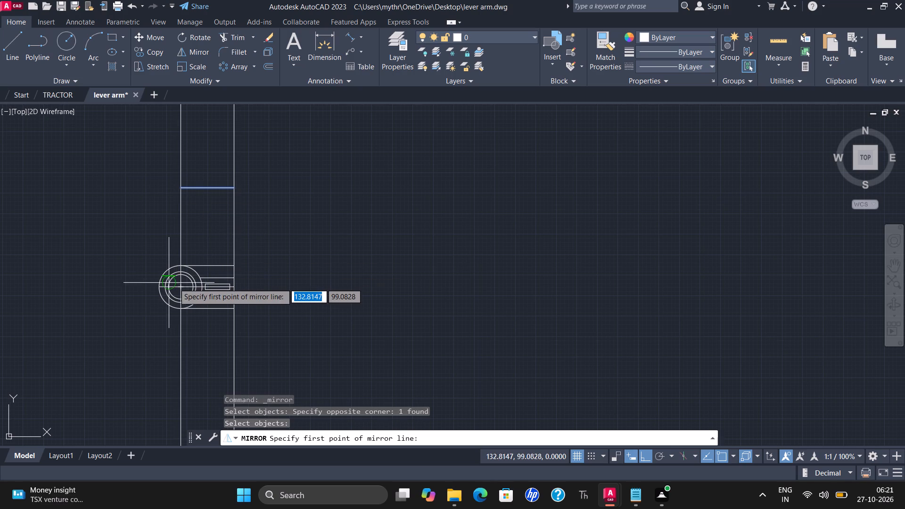
left_click_drag(179, 287, 185, 289)
left_click(232, 289)
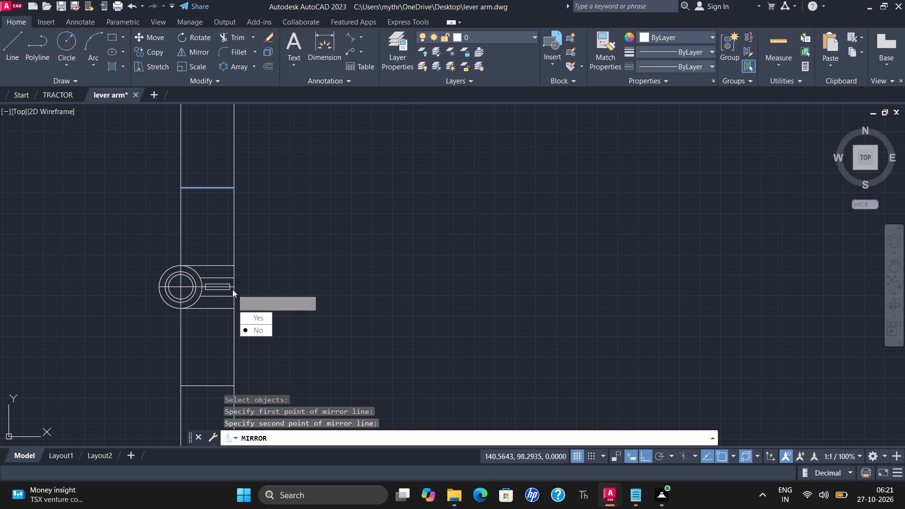
left_click_drag(253, 327, 232, 289)
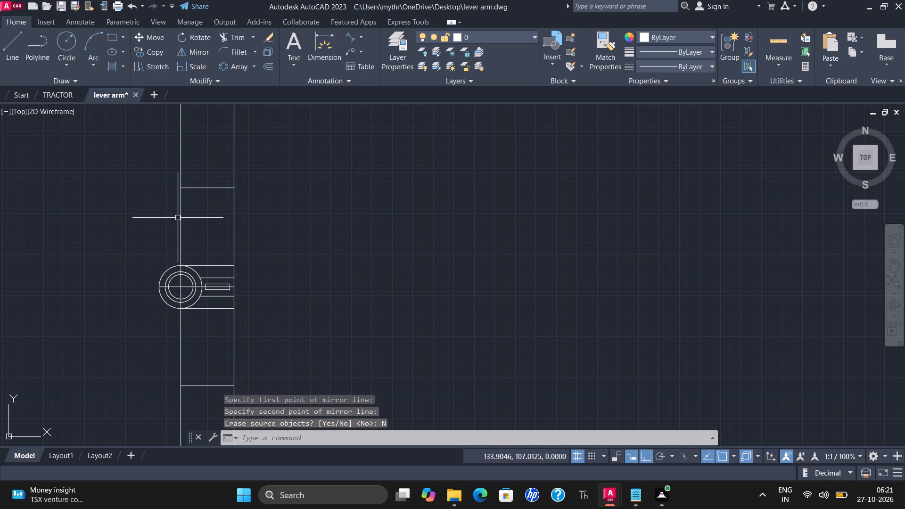
key("Escape")
Trim the two vertical lines where they extend beyond the upper and lower horizontal lines.
left_click(226, 36)
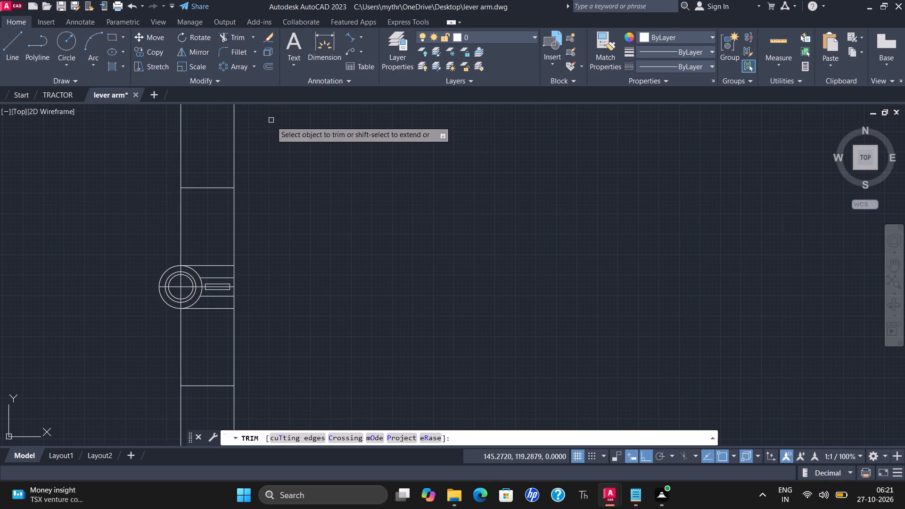
left_click_drag(271, 125, 255, 126)
left_click_drag(161, 125, 250, 133)
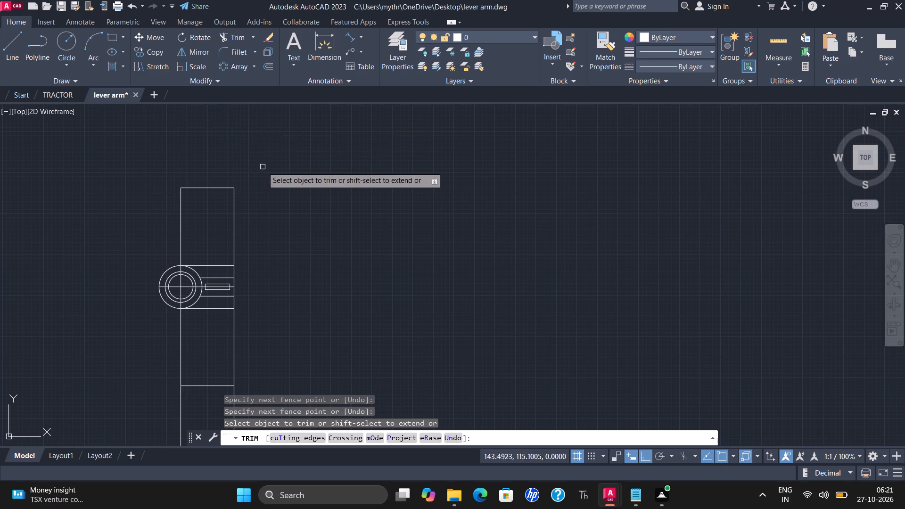
scroll(266, 178, "down", 1)
left_click_drag(274, 320, 204, 328)
key("Escape")
Erase the upper and lower horizontal lines joining the ends of the two vertical lines.
left_click(226, 308)
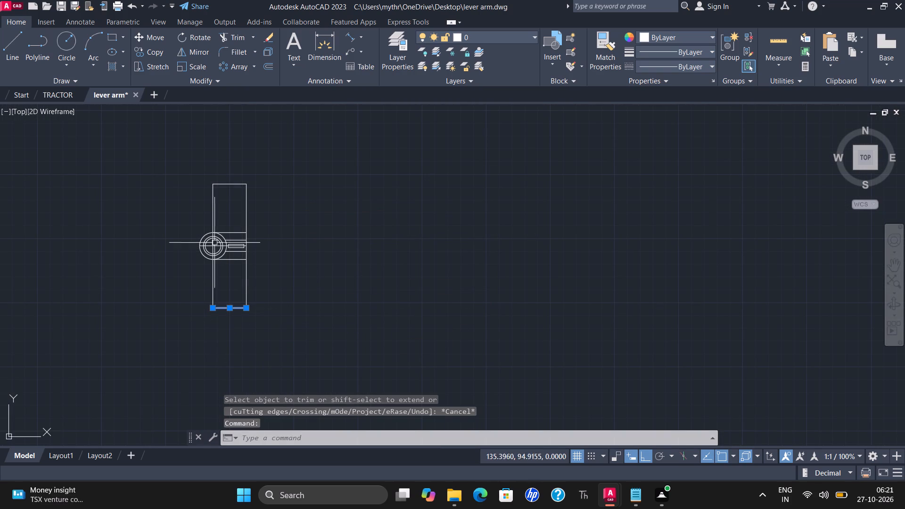
left_click(222, 182)
right_click(222, 181)
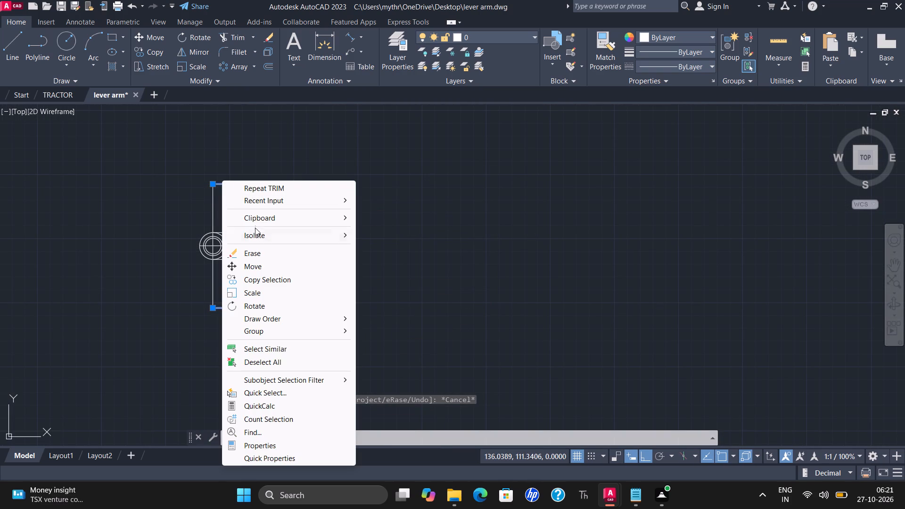
left_click(256, 250)
Assign the two long vertical lines and the lever arm's horizontal centreline to the cen layer.
scroll(206, 301, "up", 2)
left_click_drag(342, 272, 315, 275)
left_click(167, 296)
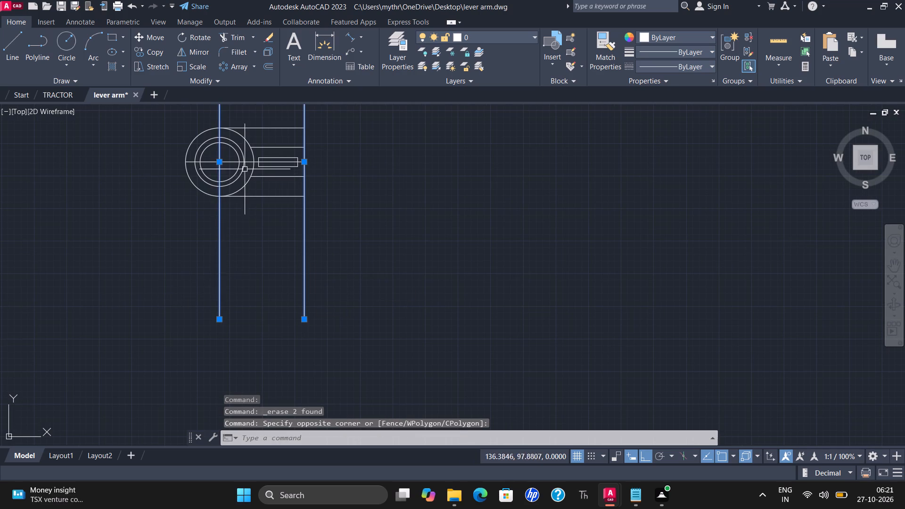
scroll(233, 159, "up", 1)
left_click(230, 163)
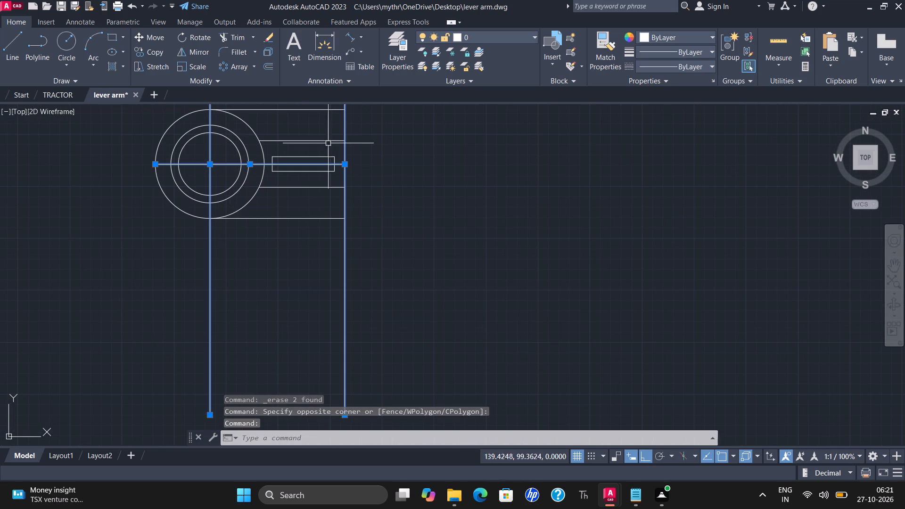
left_click(471, 38)
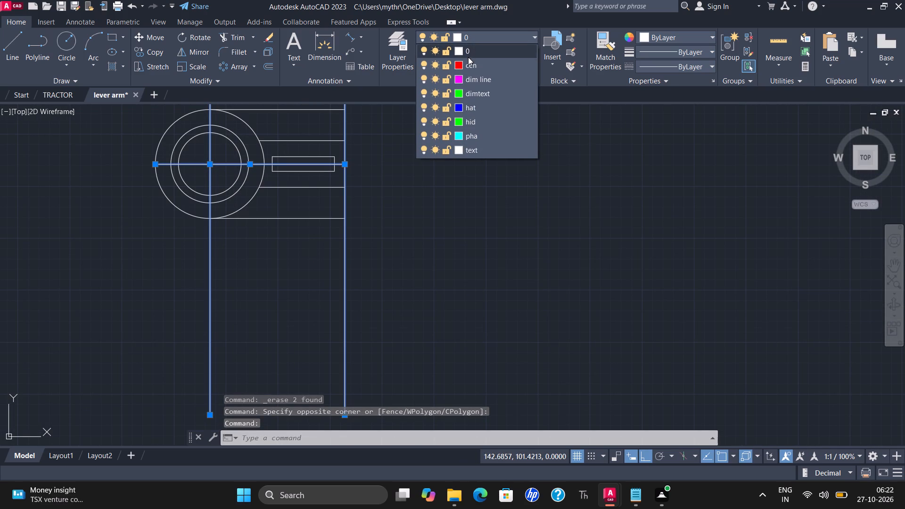
left_click(468, 60)
scroll(449, 204, "down", 1)
middle_click_drag(447, 206, 436, 302)
key("Escape")
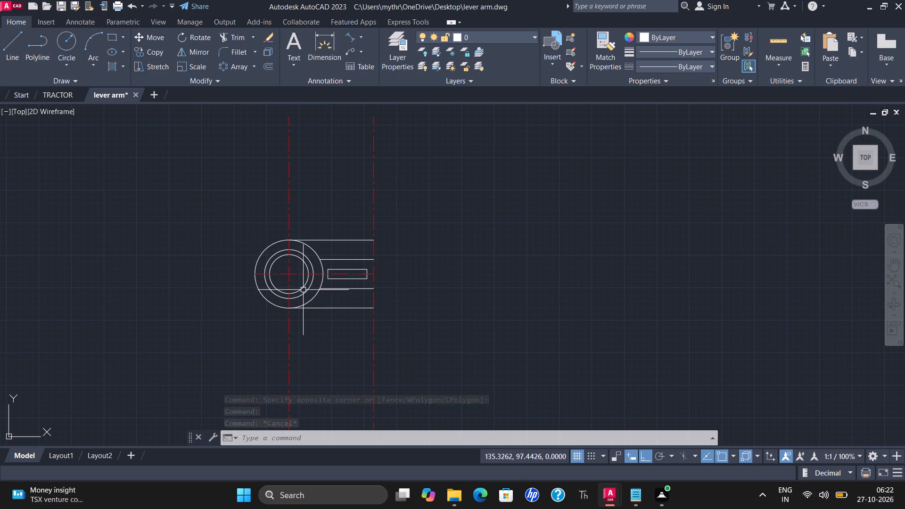
Draw a horizontal line just below the lever arm, crossing both vertical centrelines.
middle_click_drag(307, 317, 288, 292)
scroll(278, 327, "up", 1)
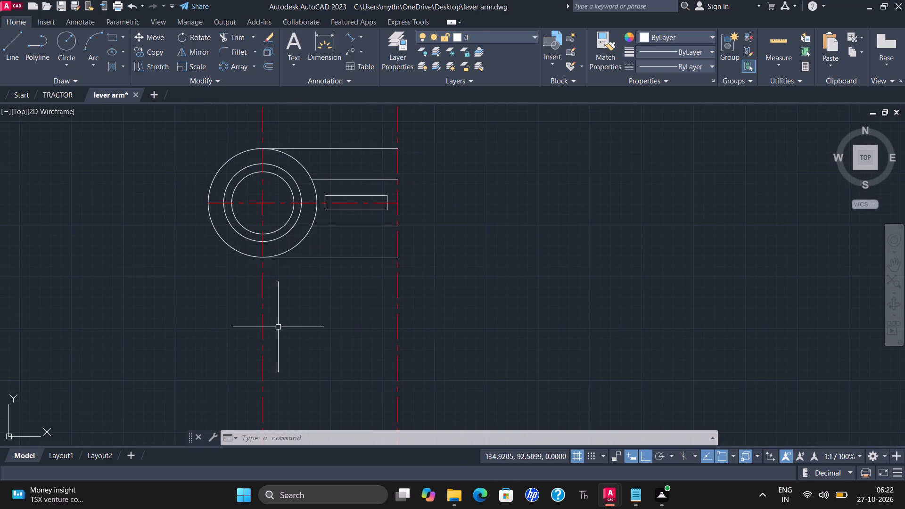
key("l")
key("Return")
left_click(253, 299)
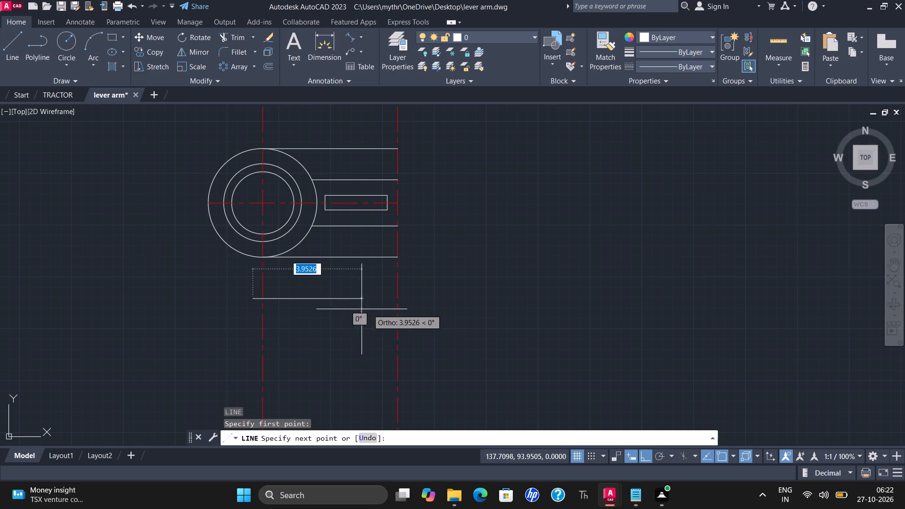
left_click(410, 312)
key("Escape")
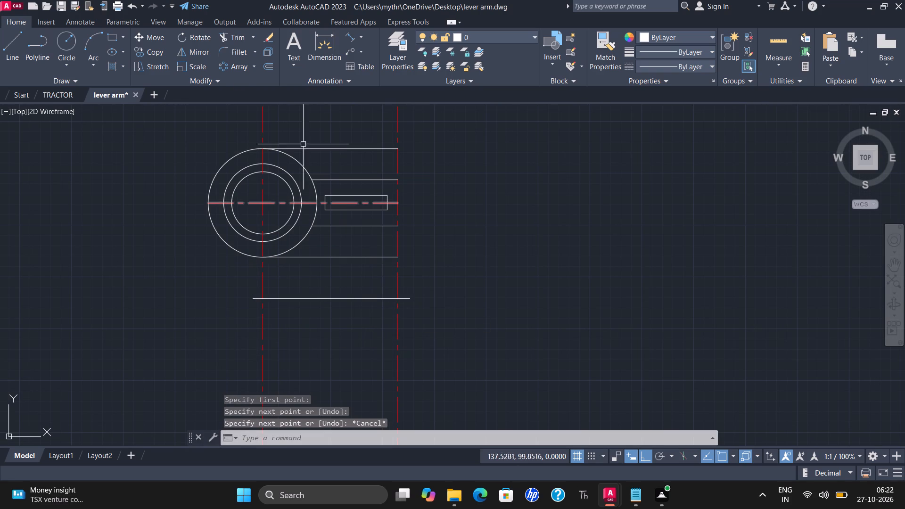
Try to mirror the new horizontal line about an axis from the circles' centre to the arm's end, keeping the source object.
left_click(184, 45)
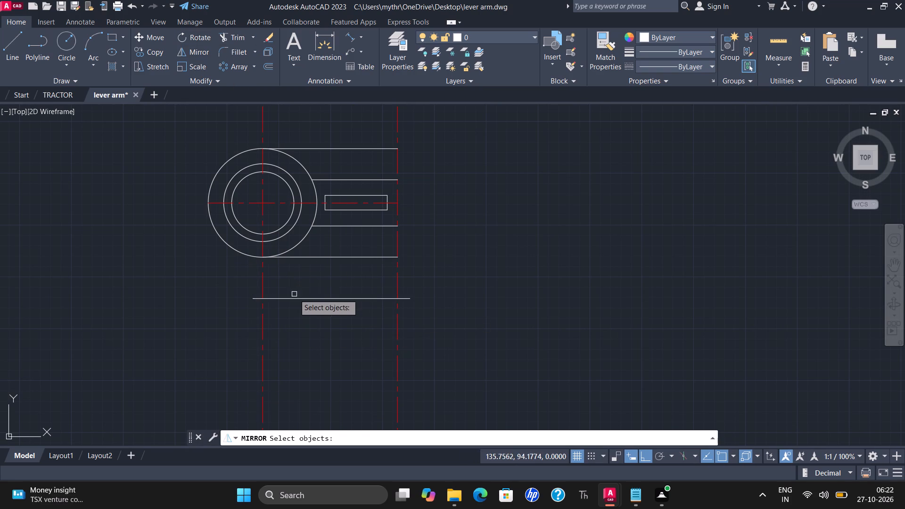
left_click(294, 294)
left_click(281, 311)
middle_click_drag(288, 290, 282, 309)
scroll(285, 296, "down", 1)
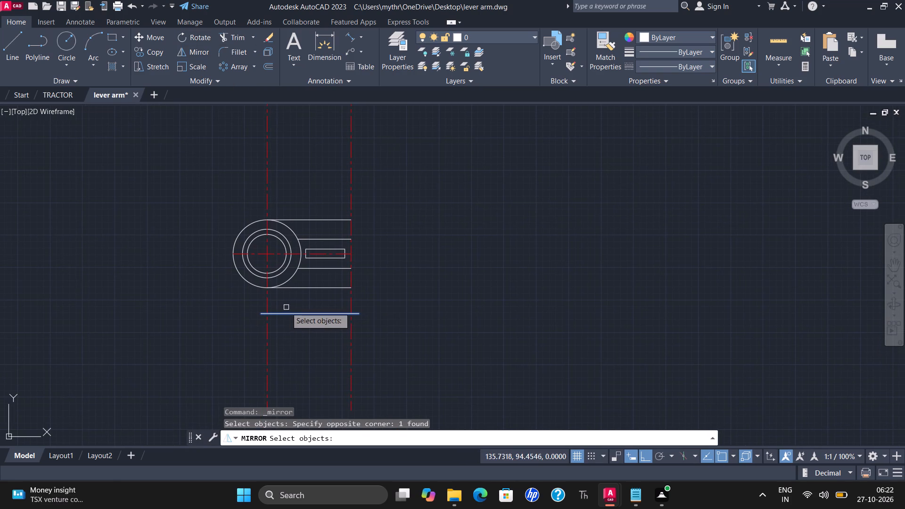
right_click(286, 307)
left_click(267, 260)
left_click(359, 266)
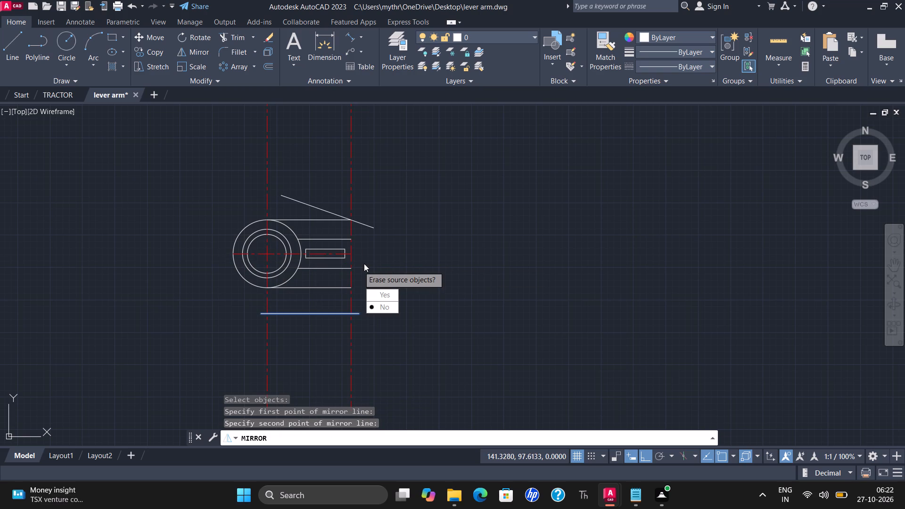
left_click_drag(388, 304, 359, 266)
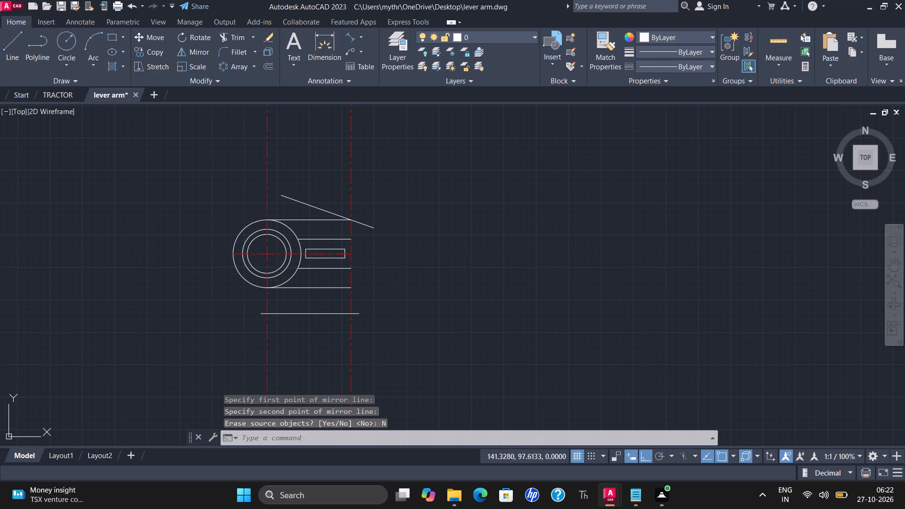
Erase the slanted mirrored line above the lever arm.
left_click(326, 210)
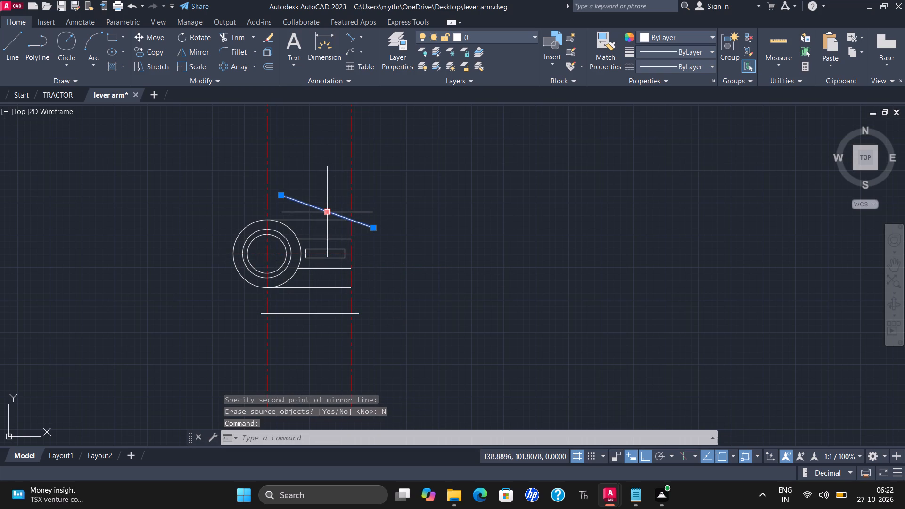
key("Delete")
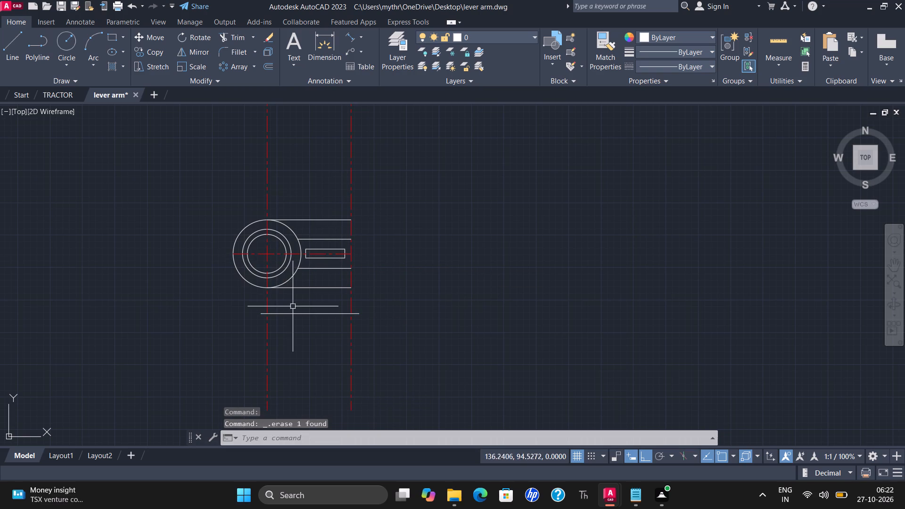
Mirror the horizontal line below the arm about the lever arm's horizontal centreline, keeping the source object.
left_click(196, 55)
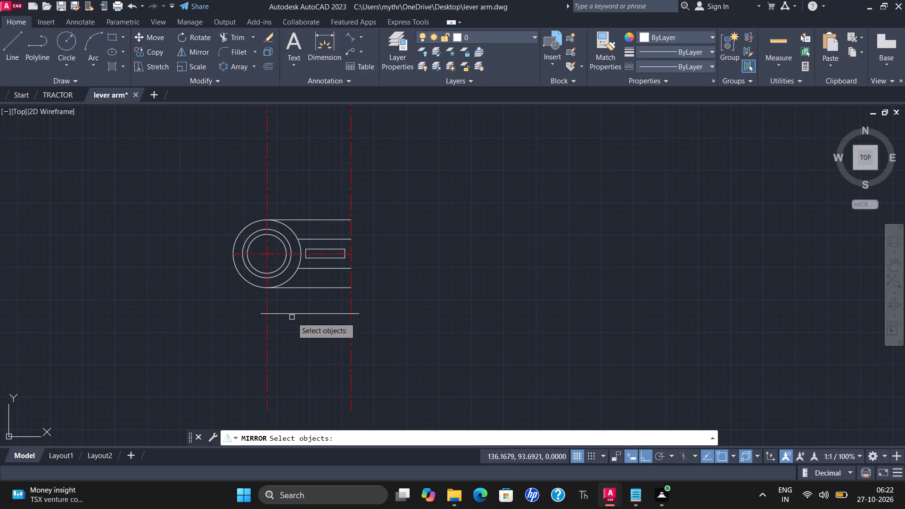
left_click(292, 317)
left_click(287, 312)
right_click(269, 273)
left_click(260, 259)
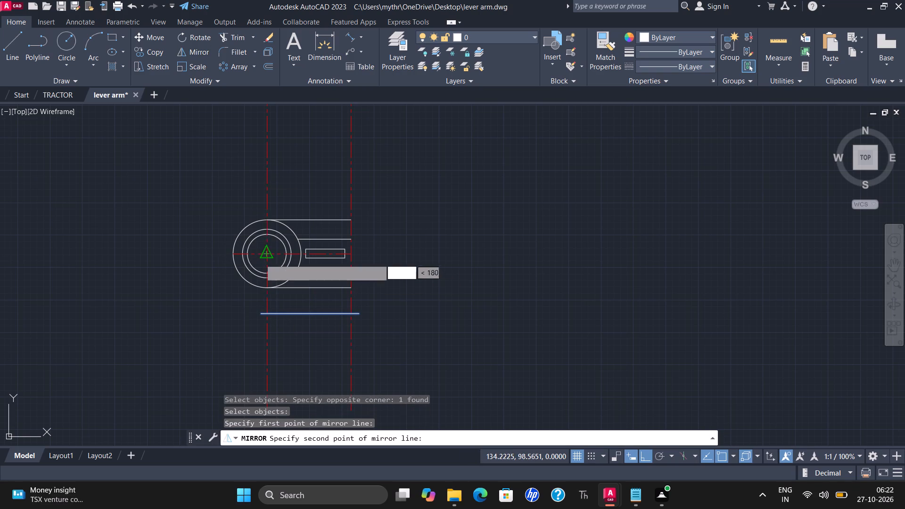
left_click(352, 254)
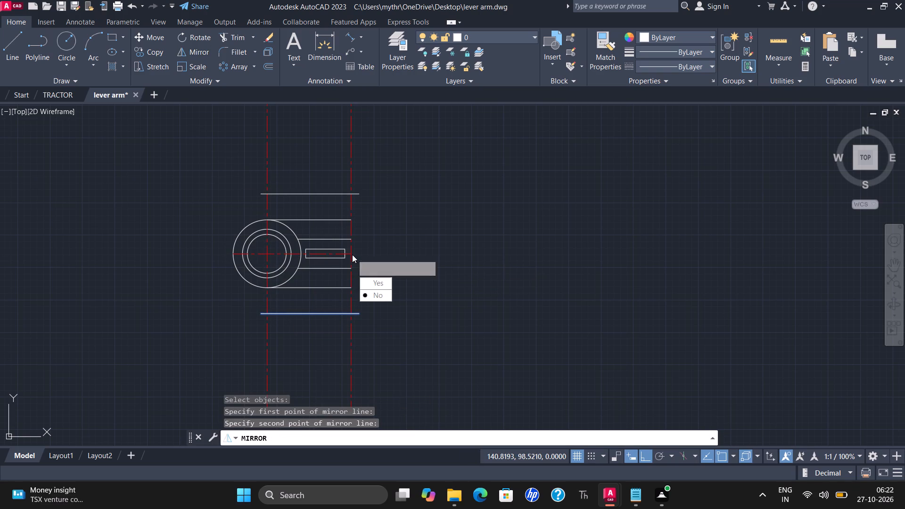
left_click_drag(370, 295, 352, 254)
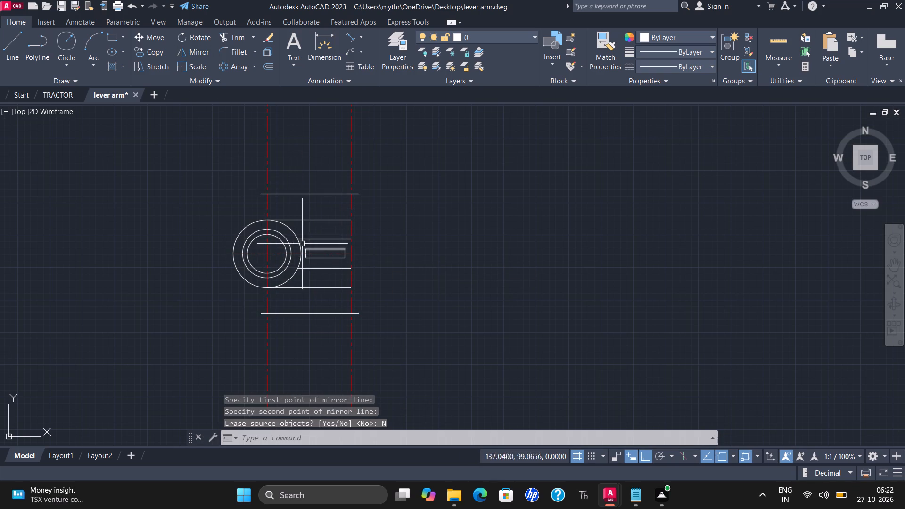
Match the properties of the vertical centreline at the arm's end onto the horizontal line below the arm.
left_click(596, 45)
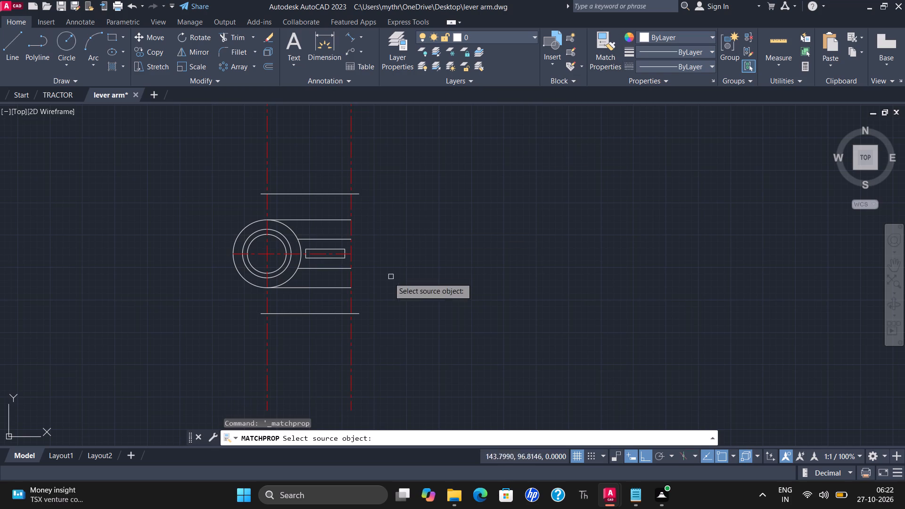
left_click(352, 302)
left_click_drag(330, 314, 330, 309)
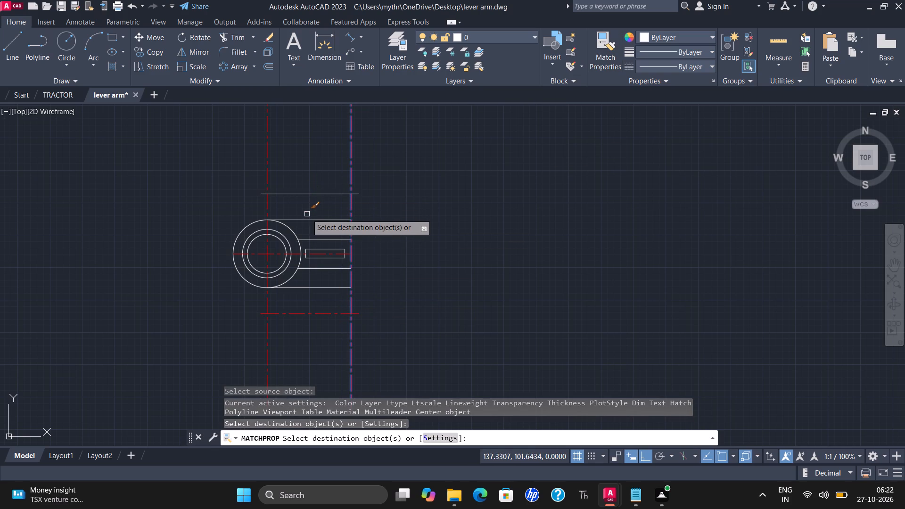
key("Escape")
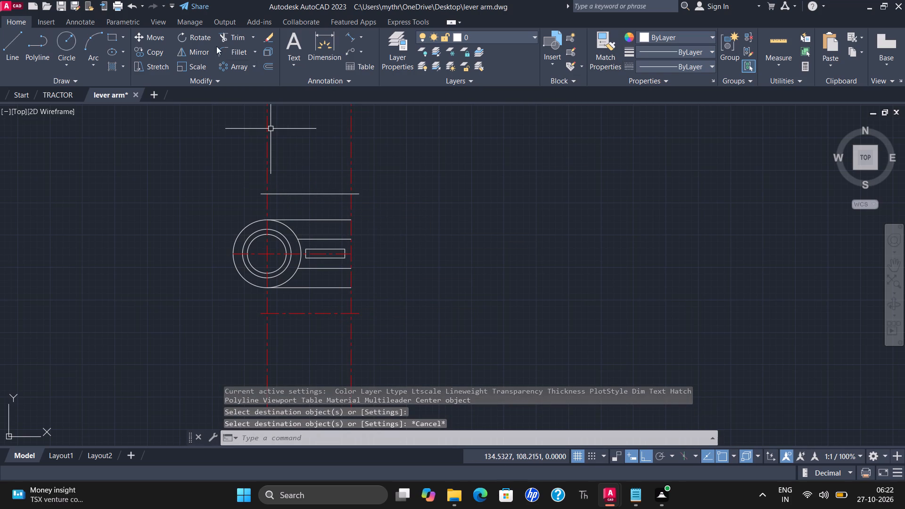
Trim both vertical centrelines where they extend beyond the horizontal lines above and below the lever arm.
left_click(244, 35)
left_click_drag(367, 143, 335, 148)
left_click(207, 148)
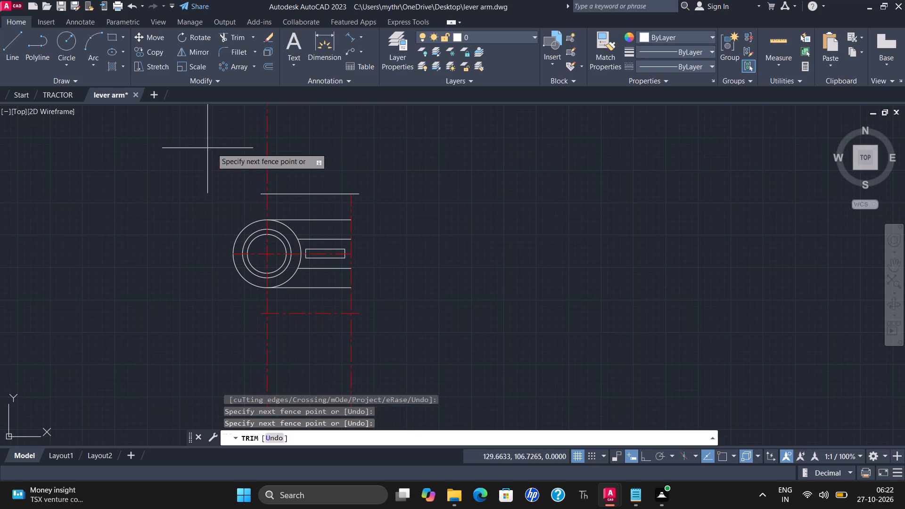
left_click(299, 152)
left_click_drag(365, 335, 221, 323)
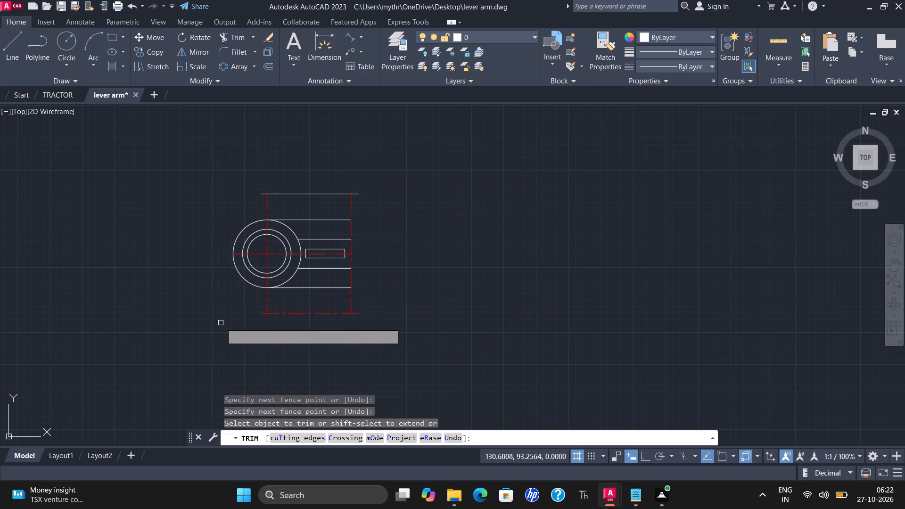
key("Escape")
Erase the two horizontal boundary lines above and below the lever arm.
left_click(298, 312)
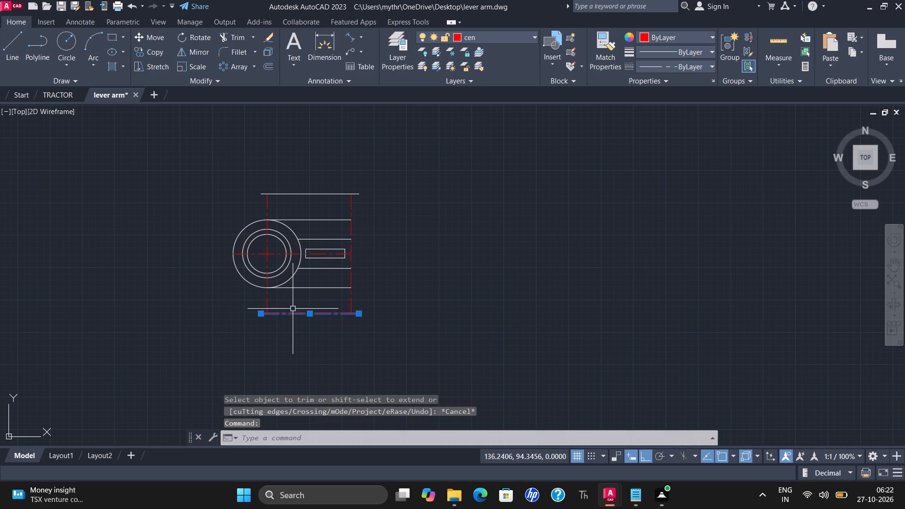
left_click(297, 197)
left_click(288, 179)
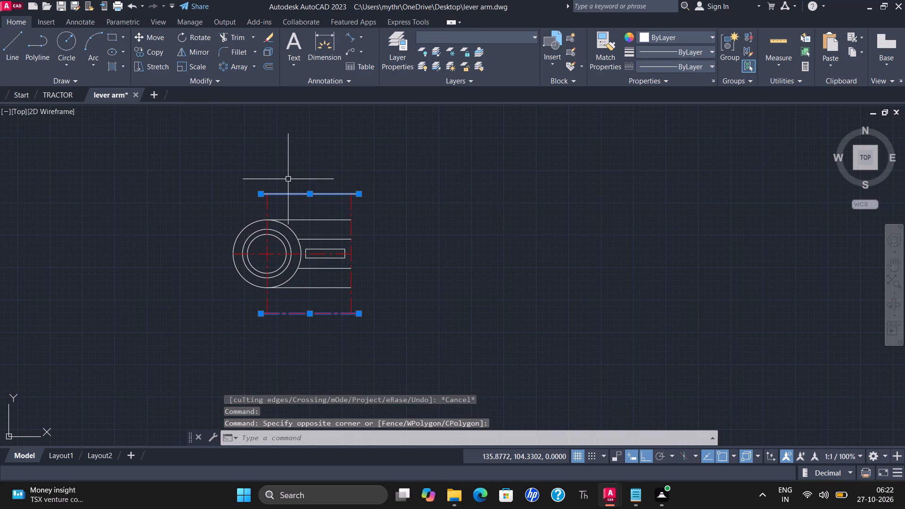
key("Delete")
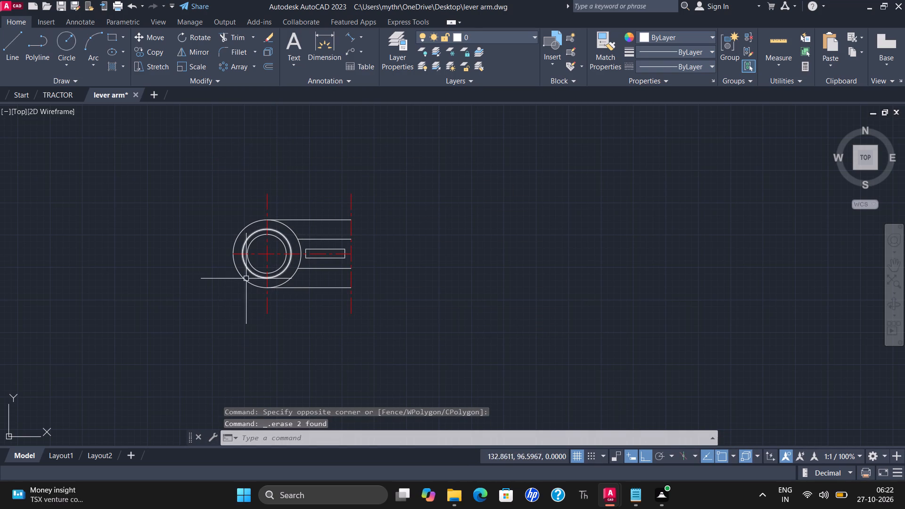
Match the properties of the arm's inner horizontal line on layer 0 onto the vertical line at the arm's end.
scroll(335, 279, "up", 1)
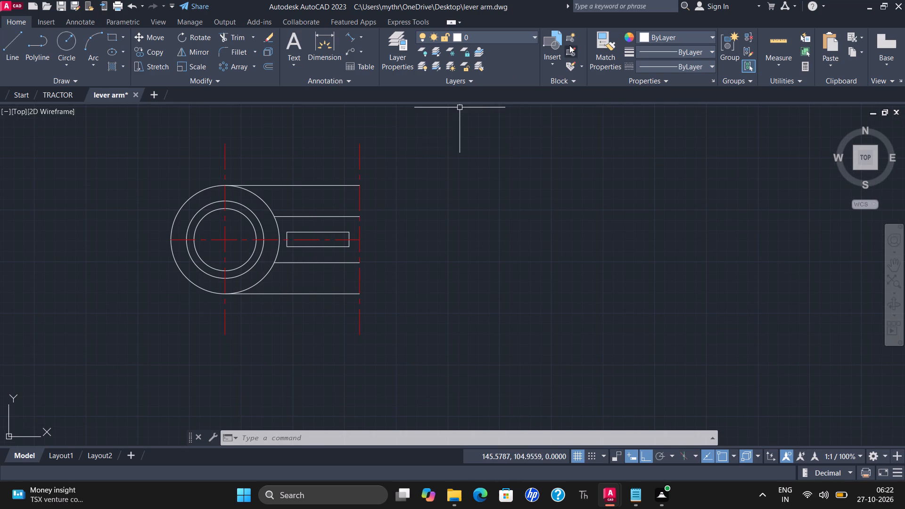
left_click(614, 45)
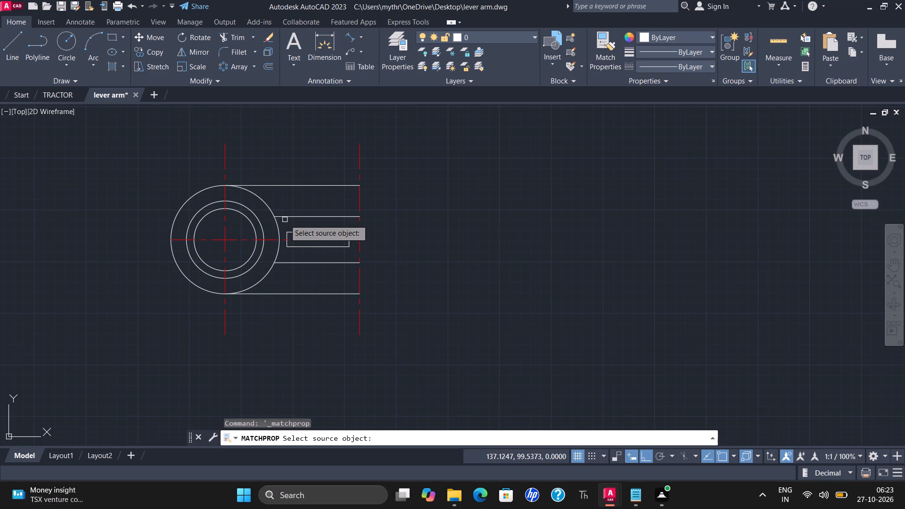
left_click(285, 217)
left_click(361, 198)
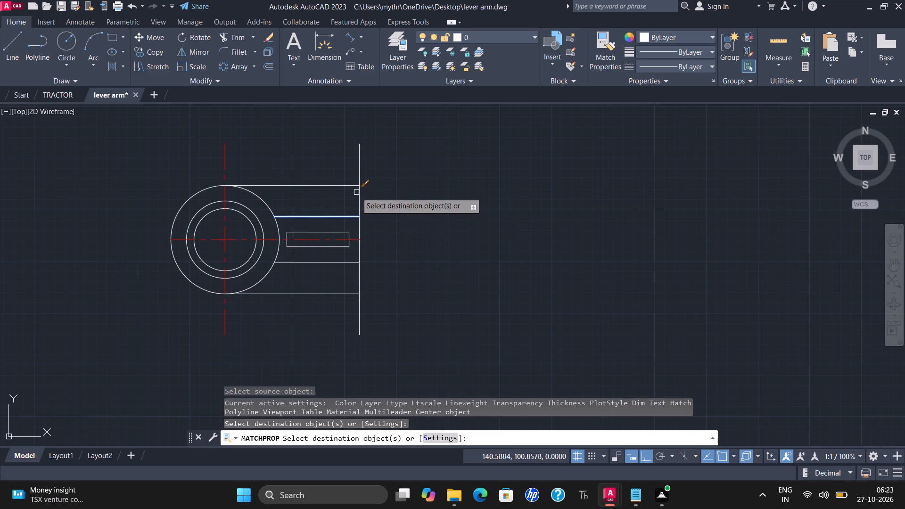
key("Escape")
Trim the arm's end line where it extends beyond the upper and lower outline edges.
left_click(234, 35)
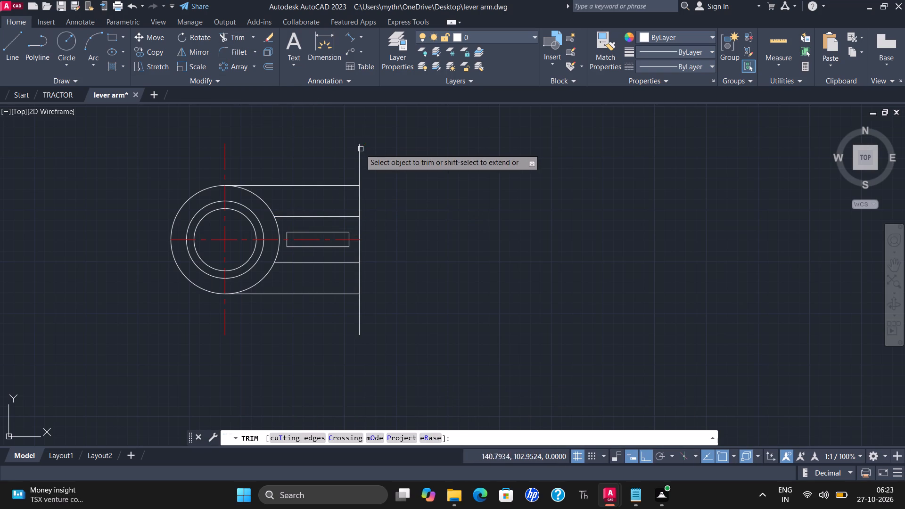
left_click(360, 149)
left_click(362, 322)
left_click(349, 318)
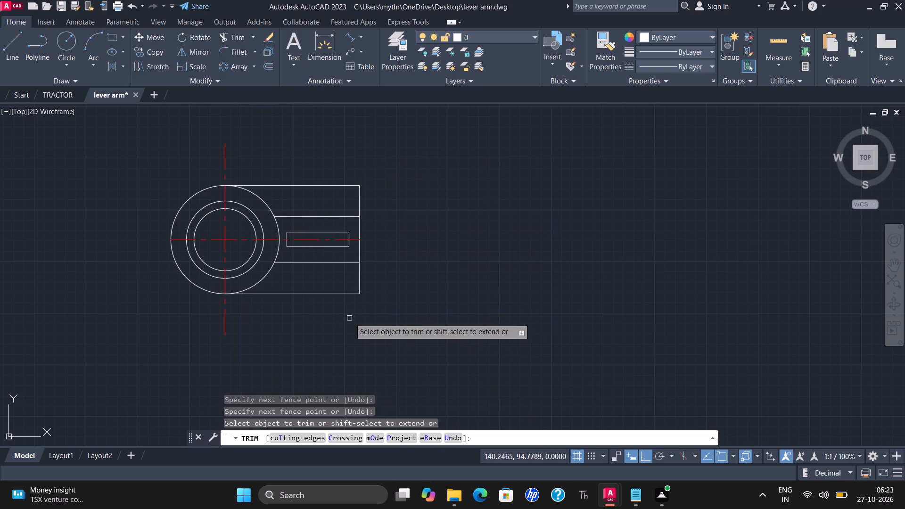
key("Escape")
Draw a vertical construction line through the left quadrant of the lever arm's outer circle.
middle_click_drag(306, 325, 312, 321)
scroll(306, 325, "down", 1)
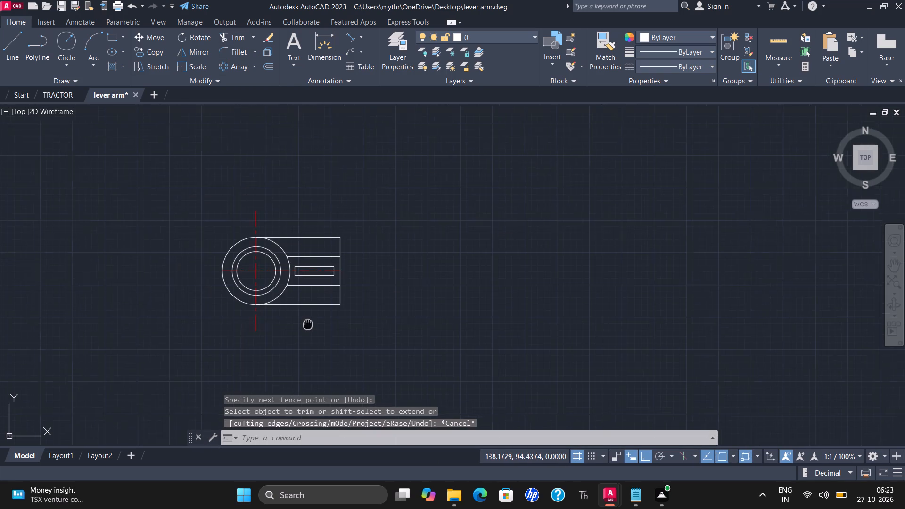
middle_click_drag(312, 321, 315, 320)
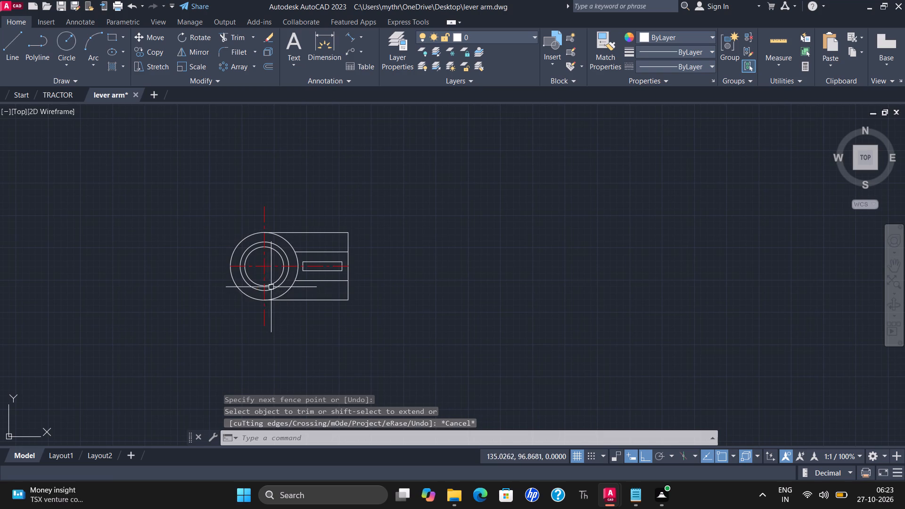
scroll(257, 304, "down", 1)
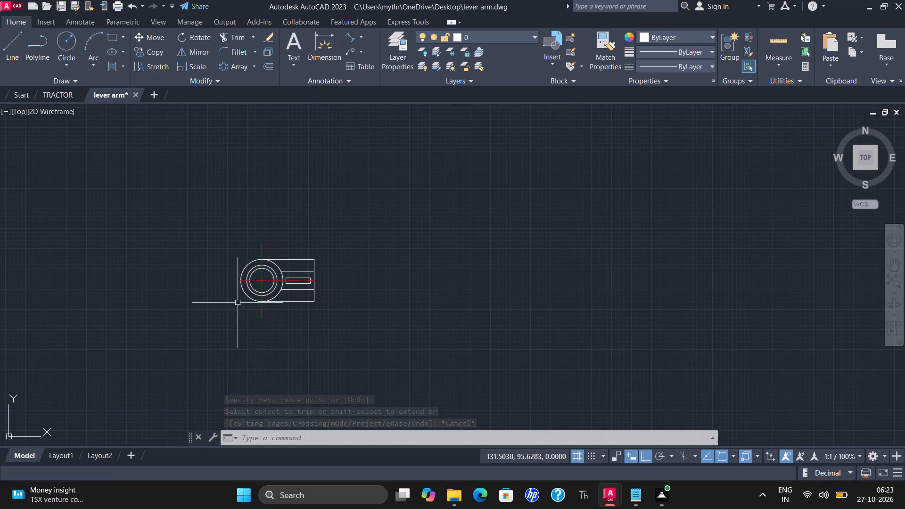
scroll(243, 306, "up", 1)
middle_click_drag(243, 306, 255, 322)
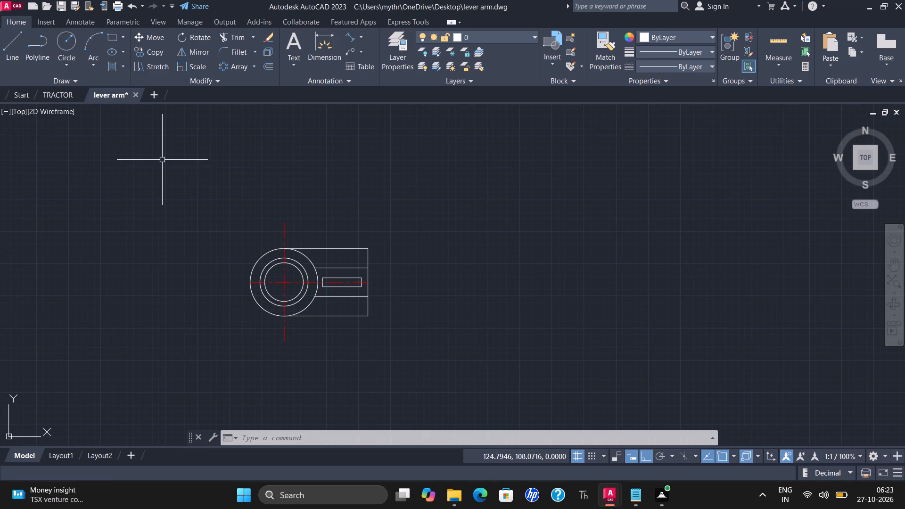
left_click(79, 82)
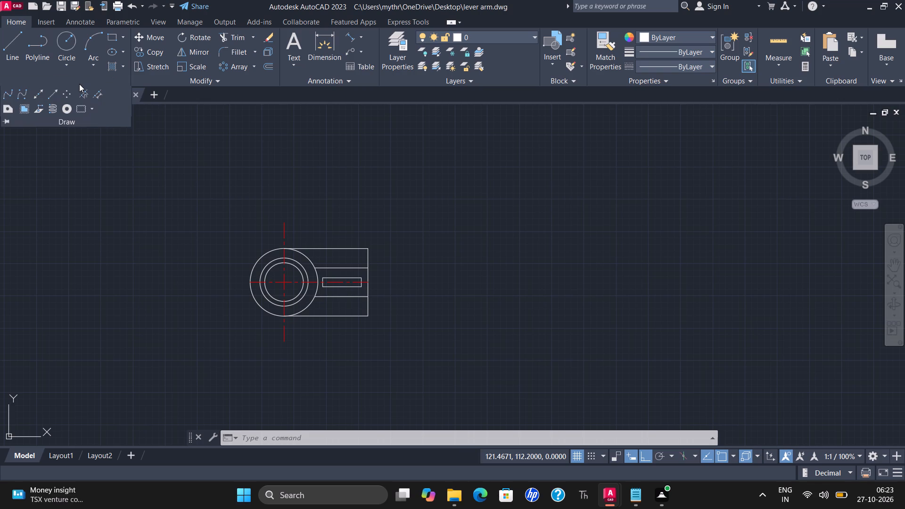
left_click(43, 94)
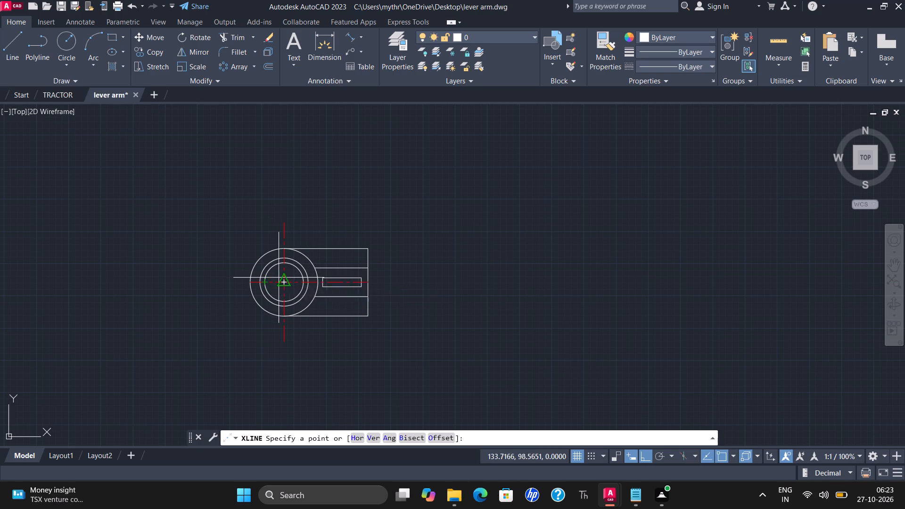
left_click(251, 279)
left_click(240, 224)
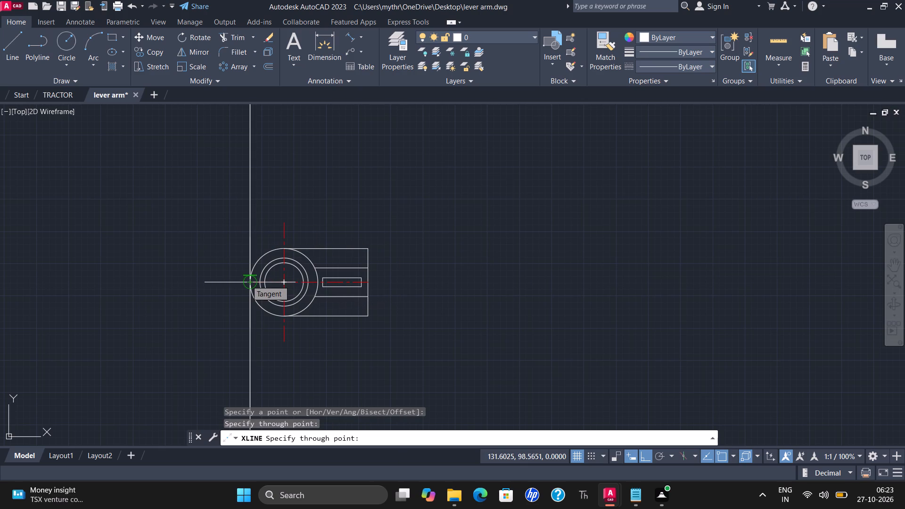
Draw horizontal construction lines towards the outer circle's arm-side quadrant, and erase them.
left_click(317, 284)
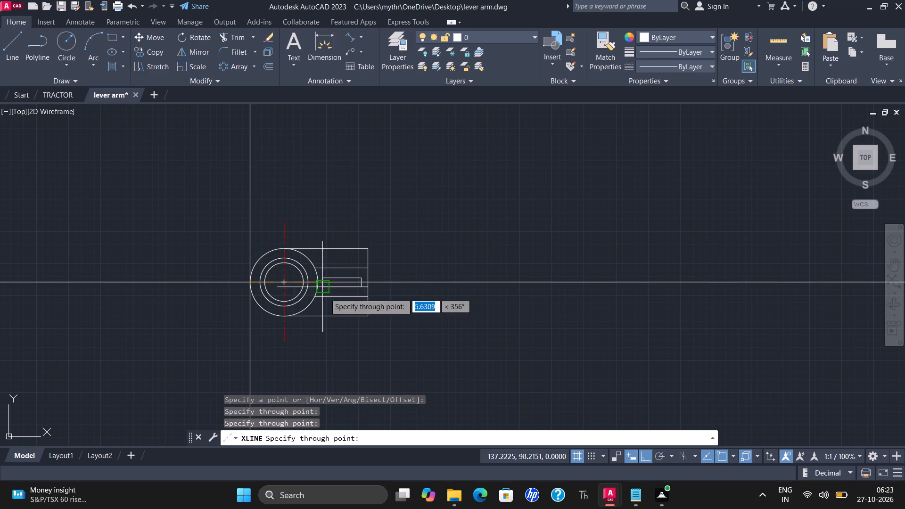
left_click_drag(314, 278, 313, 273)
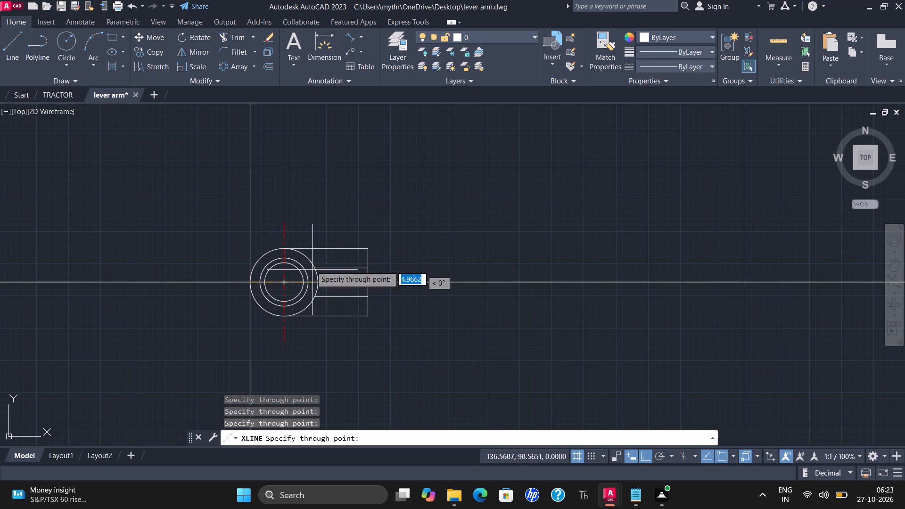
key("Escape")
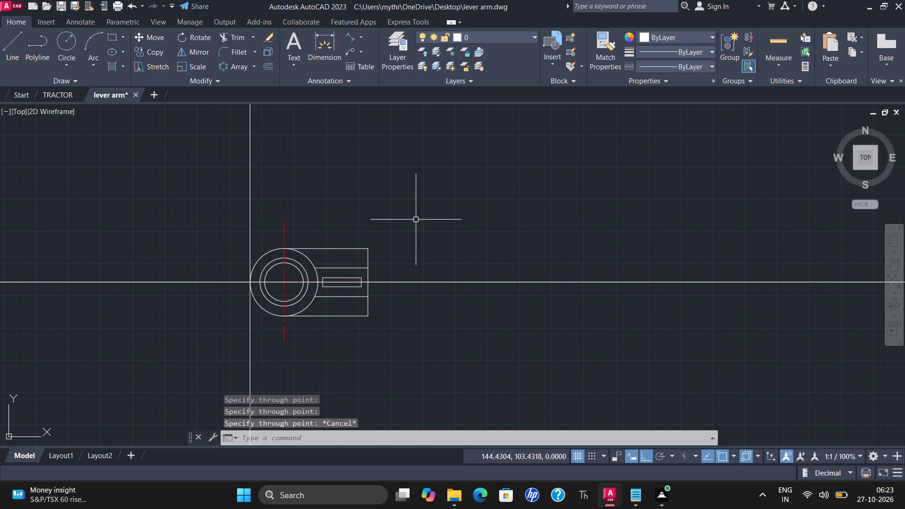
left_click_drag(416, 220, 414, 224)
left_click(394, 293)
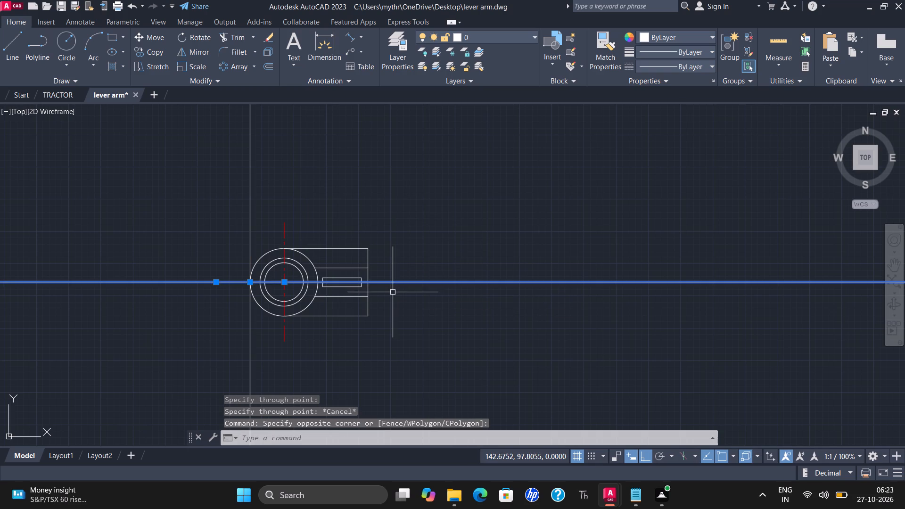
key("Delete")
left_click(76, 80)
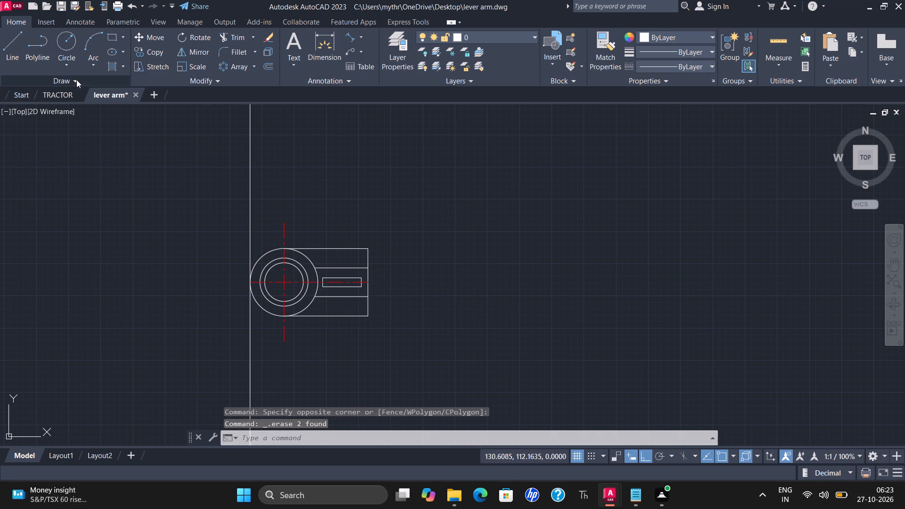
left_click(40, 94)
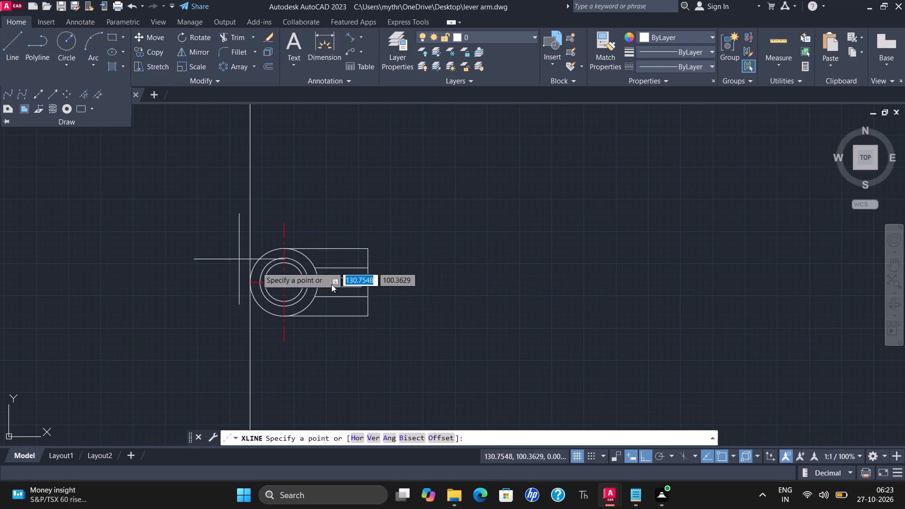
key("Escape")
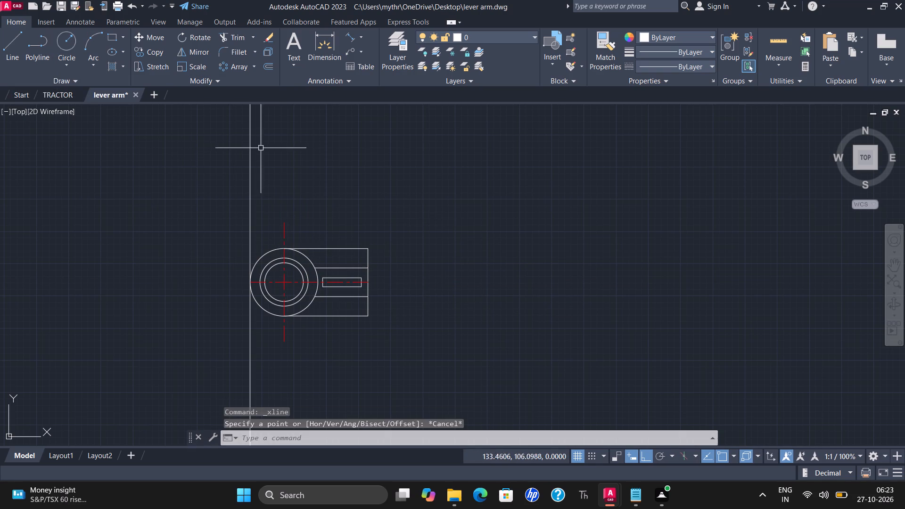
Trim the outer circle's arc between the arm's two inner horizontal lines.
left_click(227, 37)
scroll(321, 332, "up", 2)
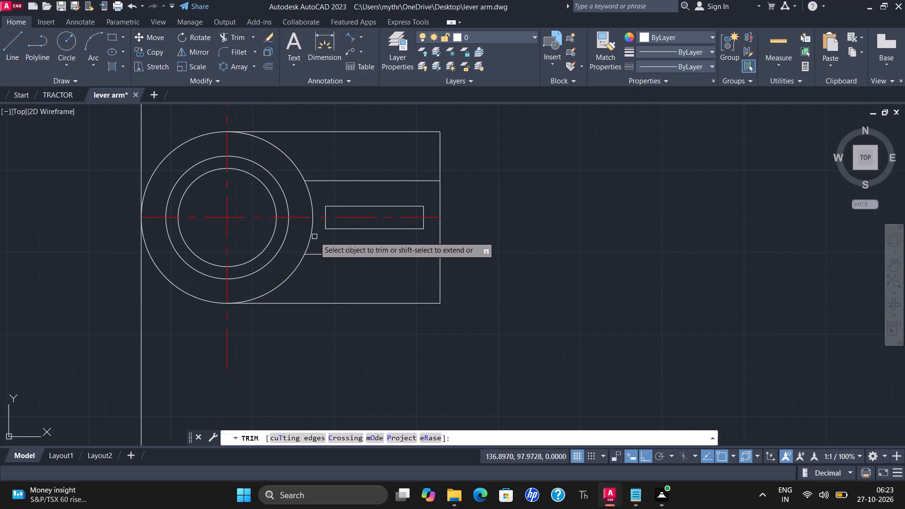
left_click(310, 233)
left_click(312, 205)
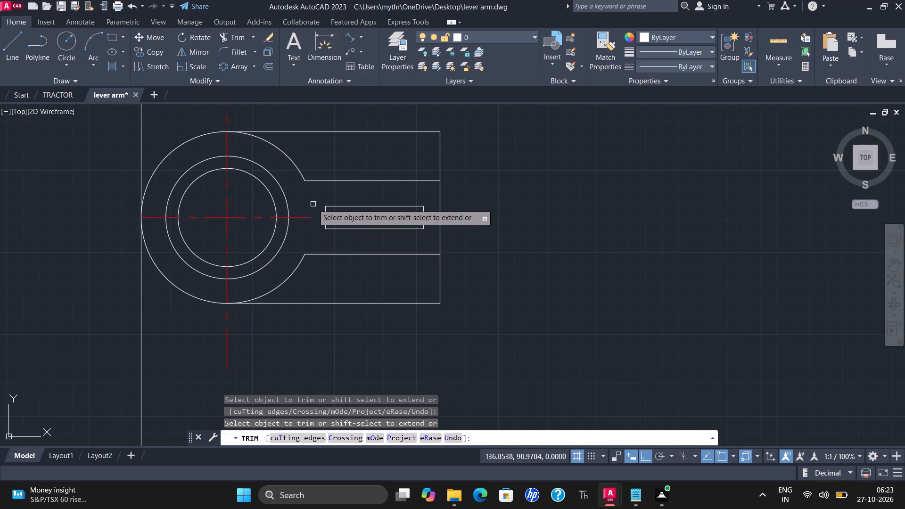
key("Escape")
Draw a vertical construction line through both points where the outer arc meets the arm's inner horizontal lines.
left_click(63, 84)
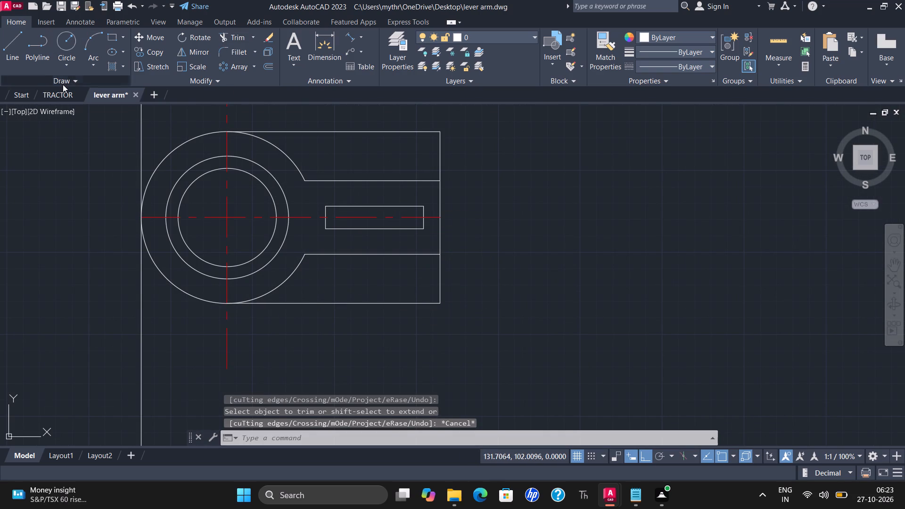
left_click(33, 93)
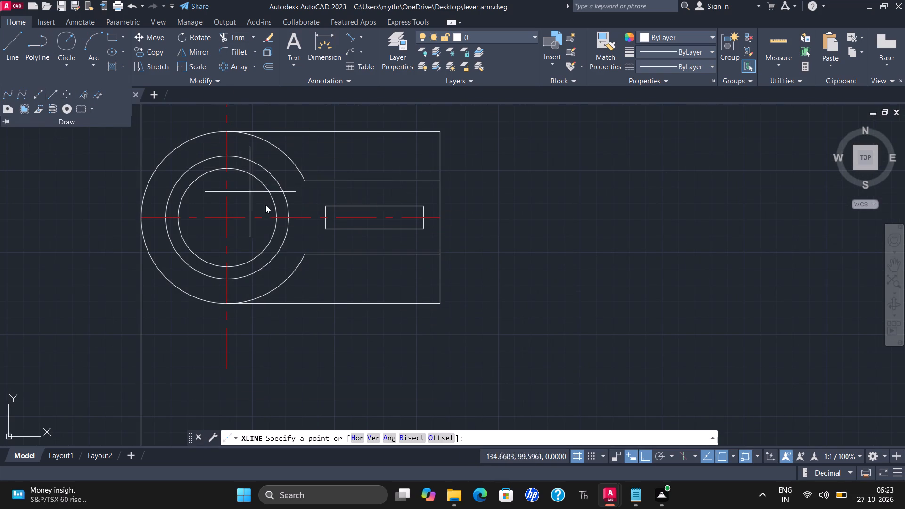
left_click(301, 181)
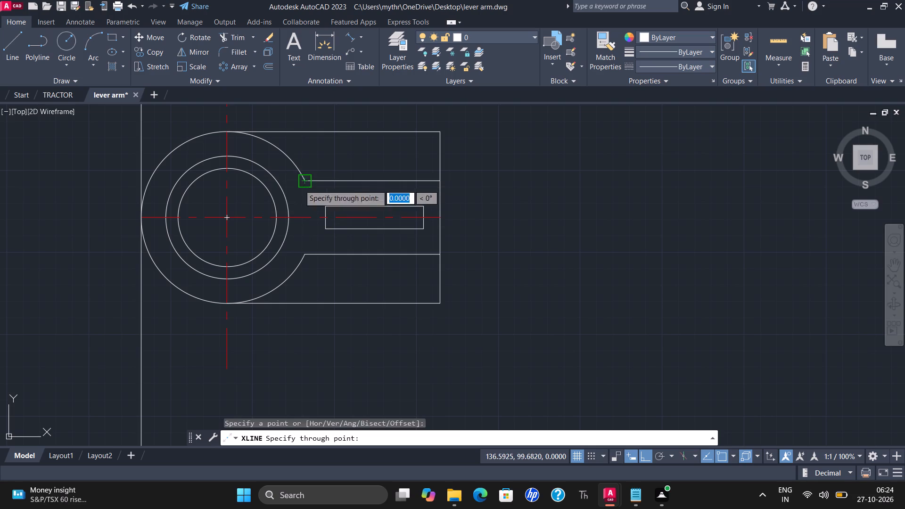
left_click(305, 254)
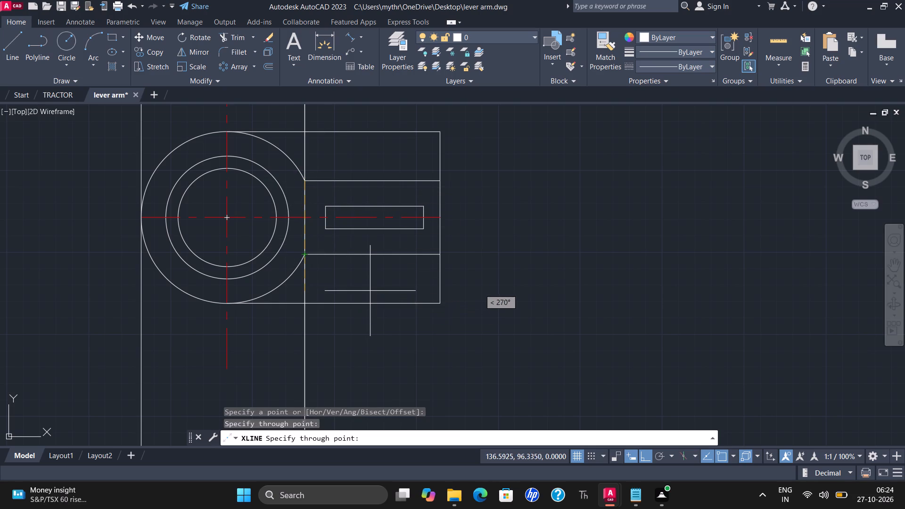
key("Escape")
Draw a vertical construction line through the upper and lower corners of the arm's end edge.
scroll(365, 293, "down", 2)
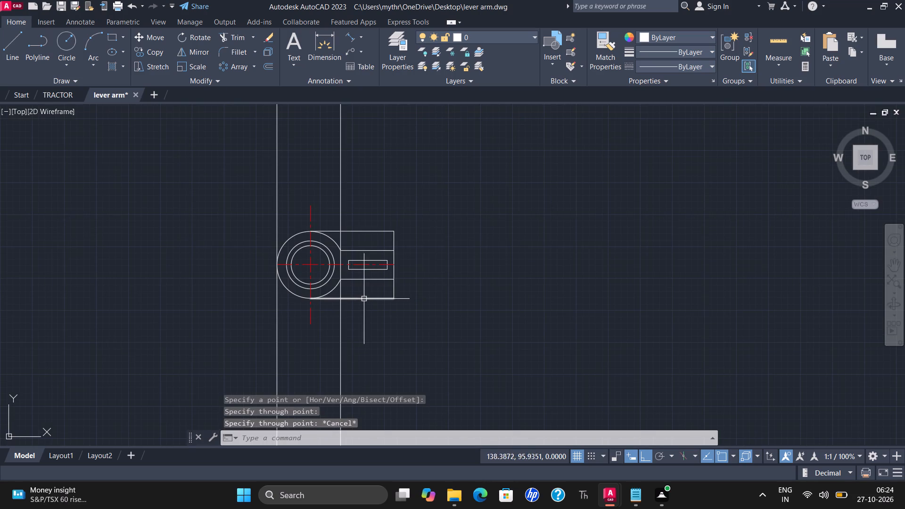
middle_click_drag(364, 300, 336, 326)
scroll(347, 325, "down", 1)
left_click(72, 83)
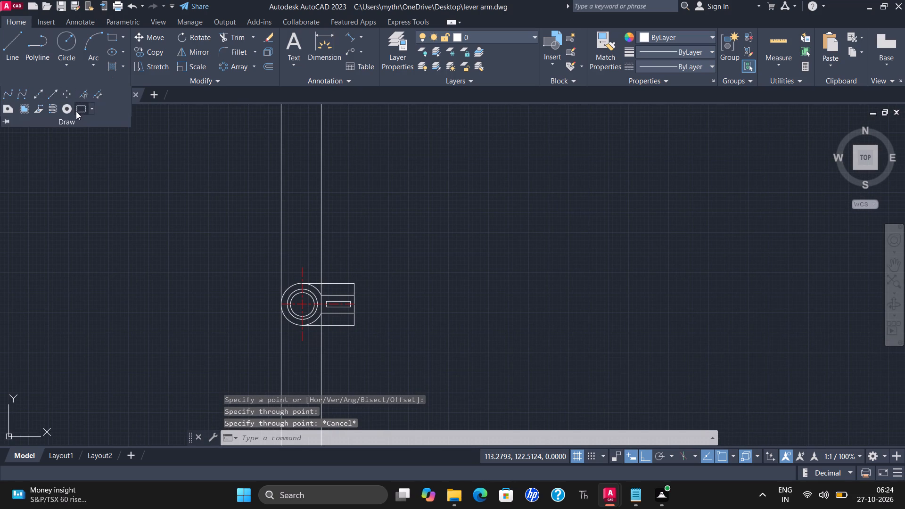
left_click(34, 93)
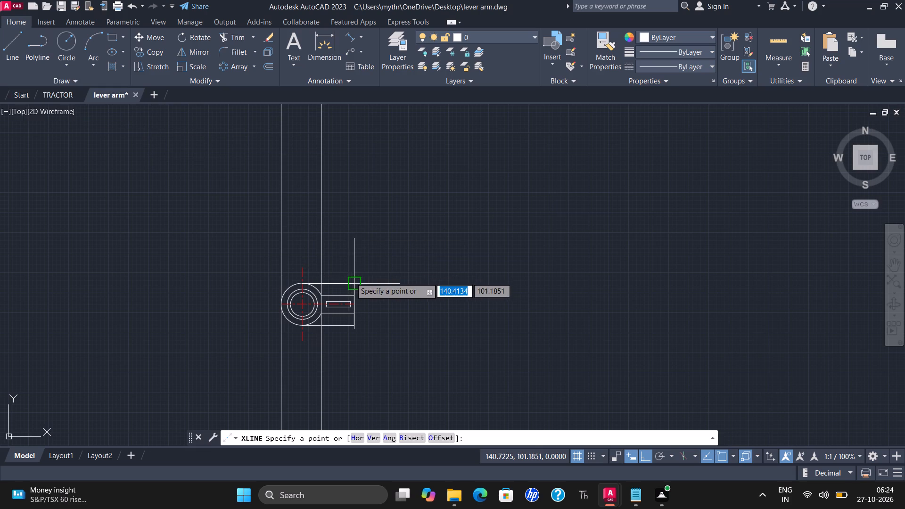
left_click(350, 277)
left_click(356, 327)
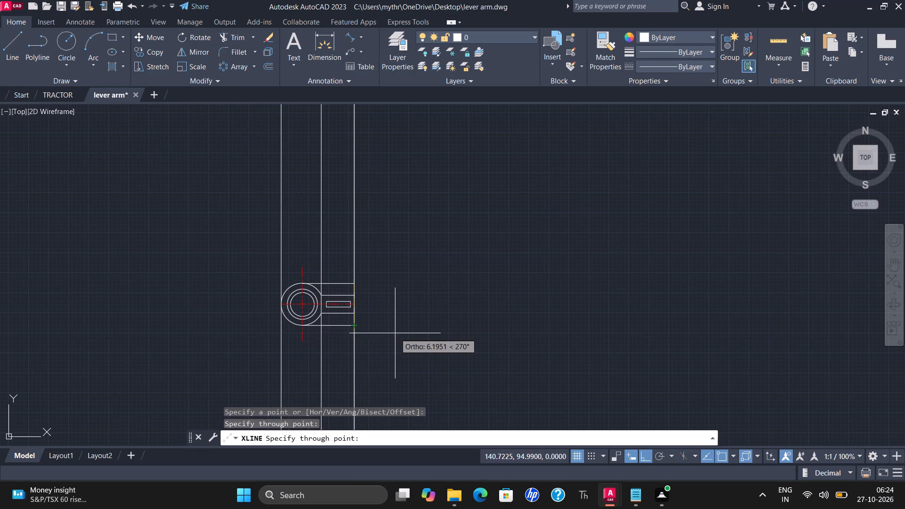
key("Escape")
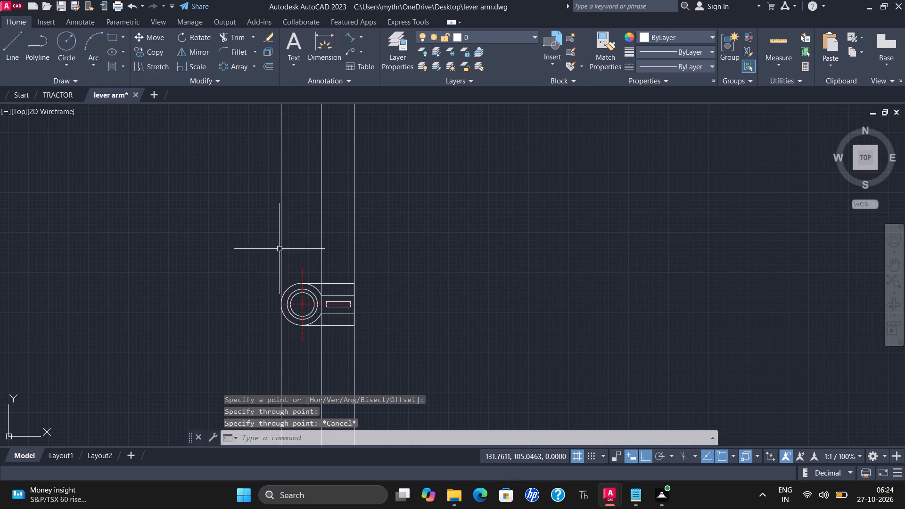
Draw a vertical construction line through the left quadrant of the innermost circle.
middle_click_drag(263, 241, 273, 293)
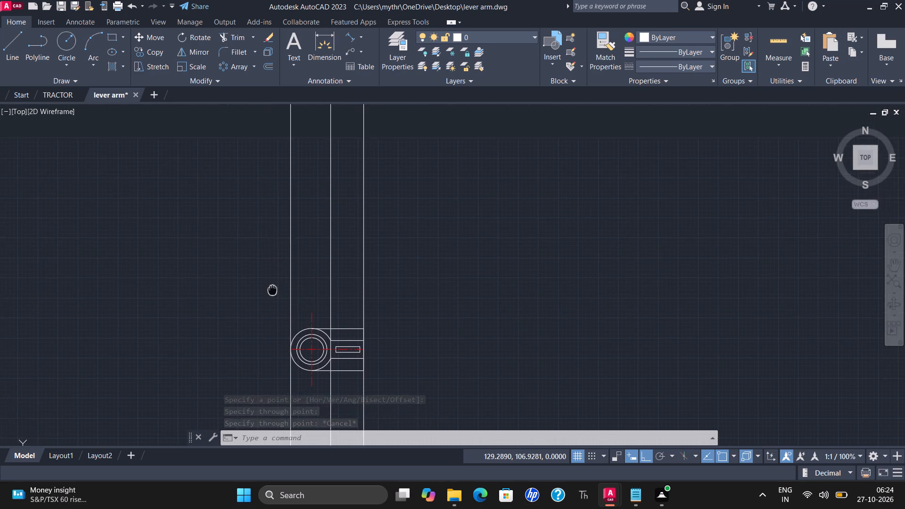
middle_click_drag(273, 293, 273, 304)
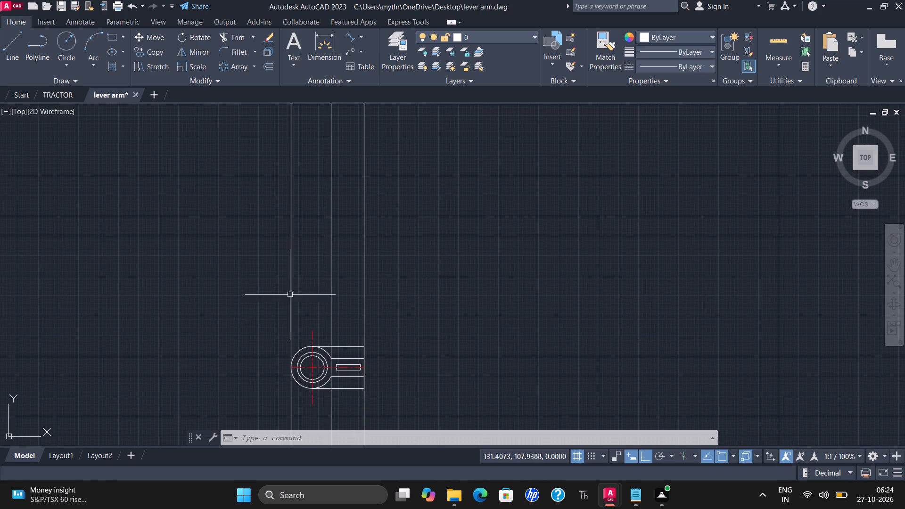
scroll(321, 353, "up", 2)
middle_click_drag(316, 345, 278, 287)
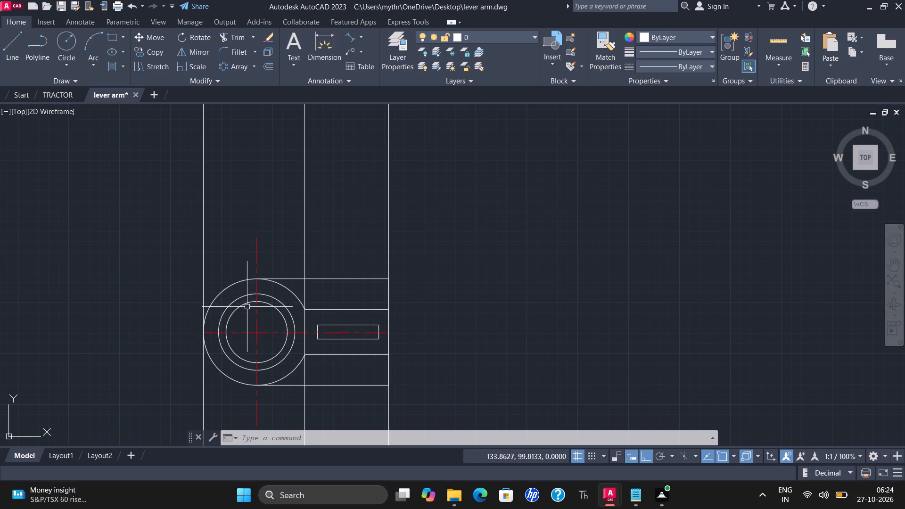
left_click(57, 82)
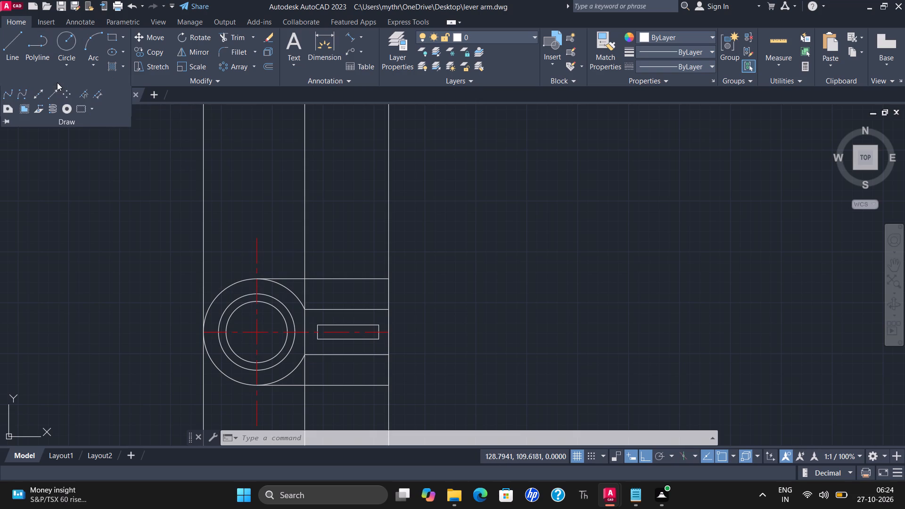
left_click(39, 91)
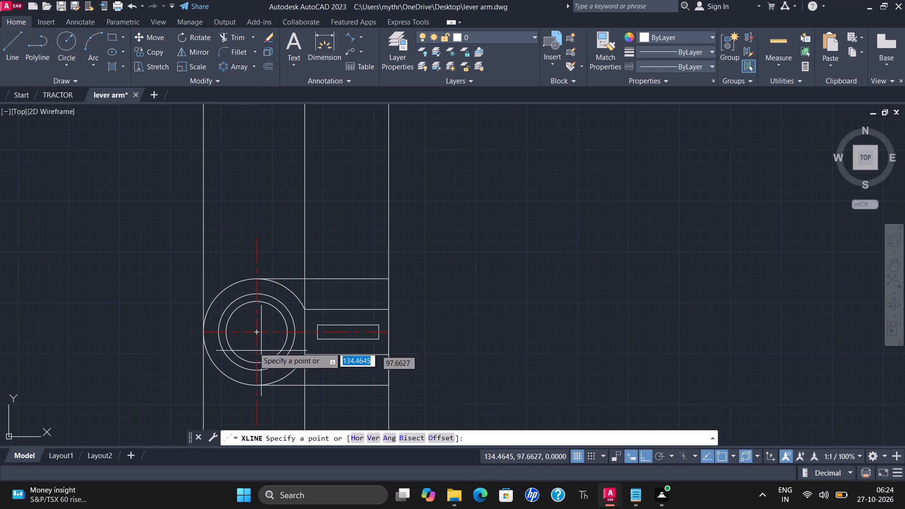
left_click(228, 333)
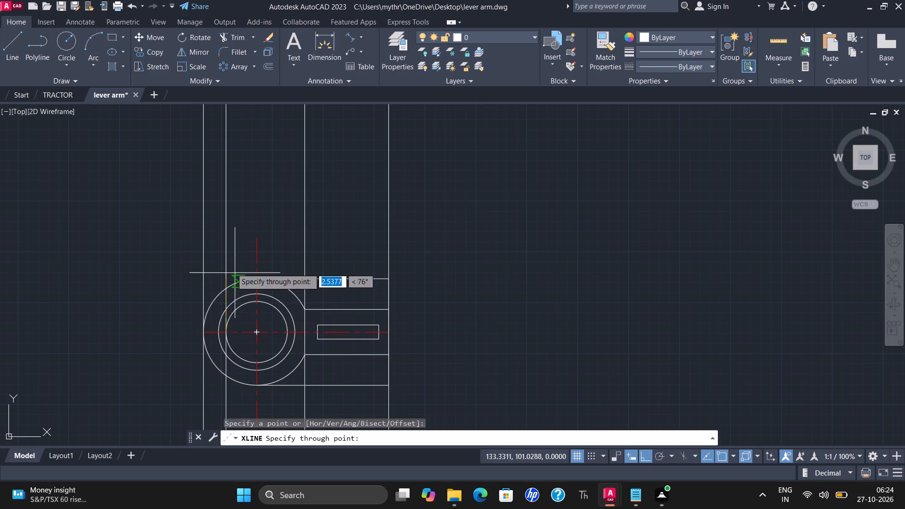
left_click(225, 255)
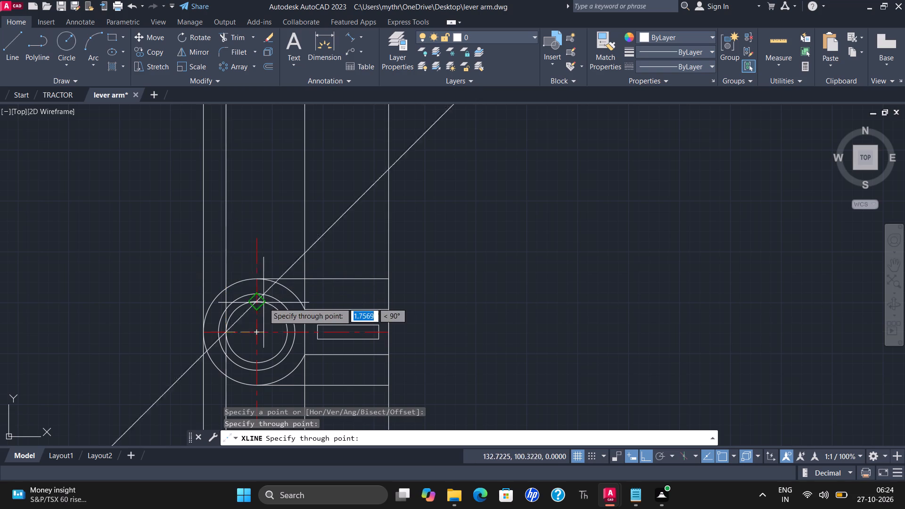
key("Escape")
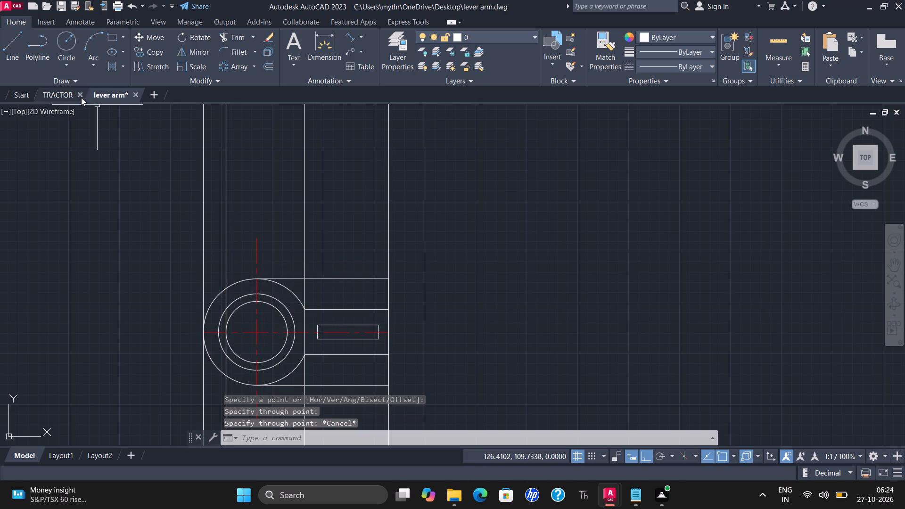
Draw a vertical construction line through the right quadrant of the innermost circle.
left_click(76, 86)
left_click(35, 96)
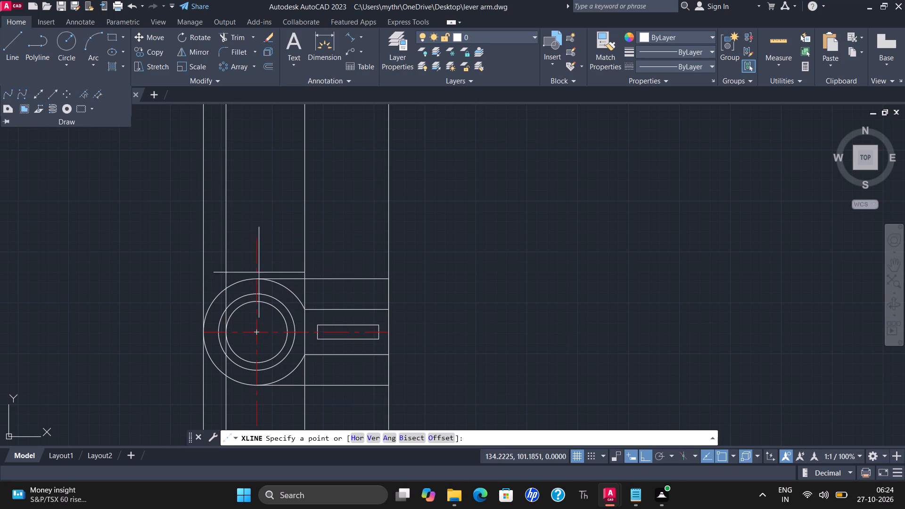
left_click(284, 327)
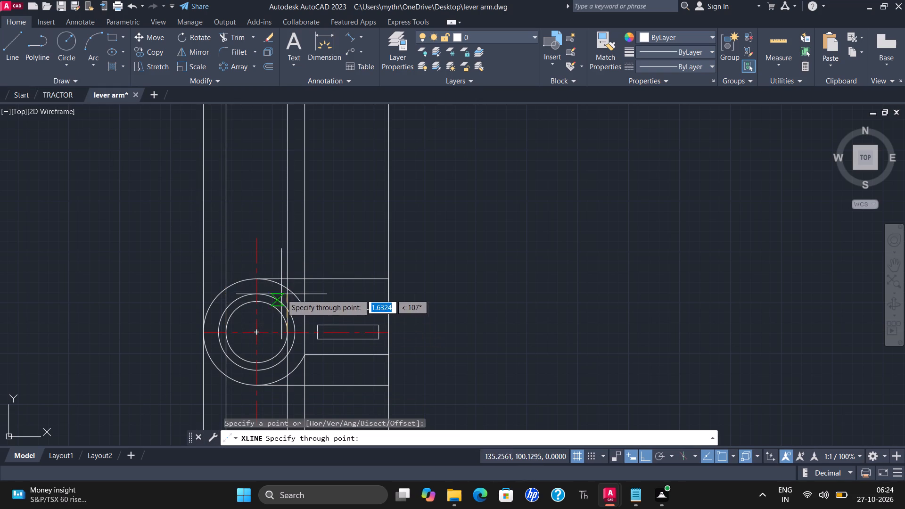
left_click(286, 279)
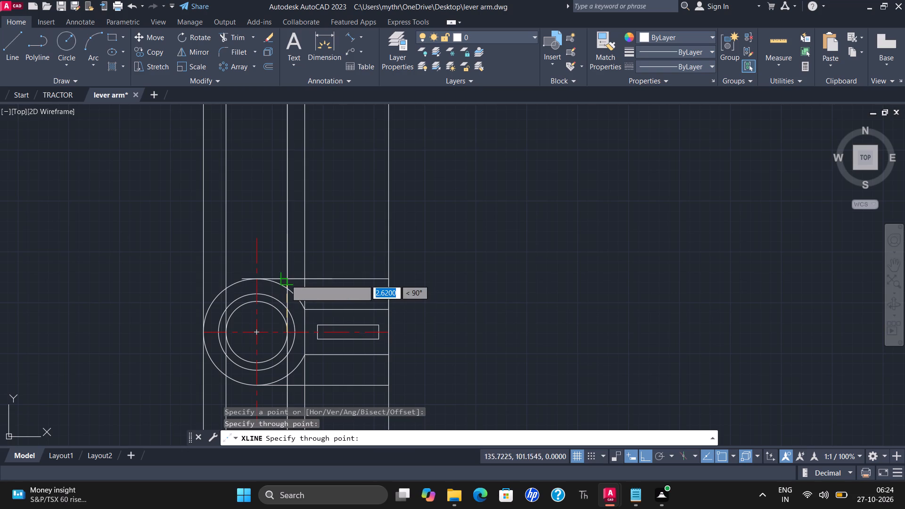
key("Escape")
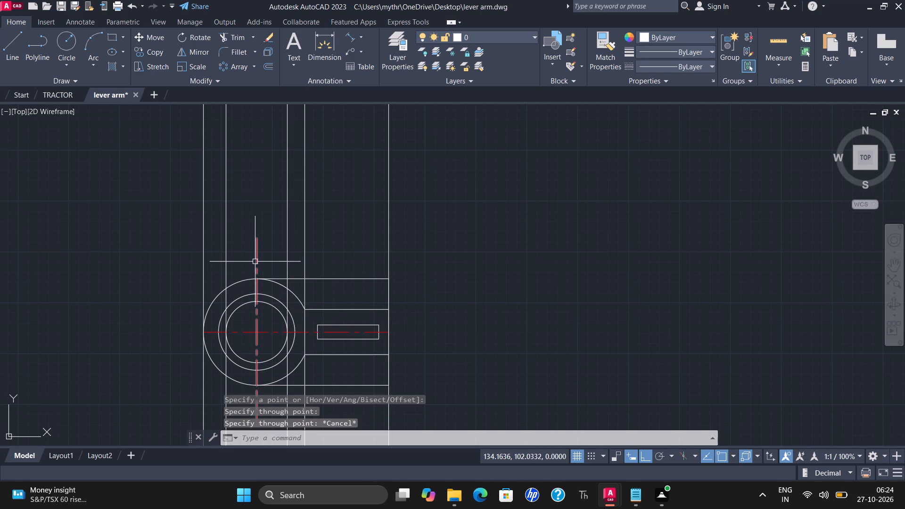
Draw a horizontal line above the first view, spanning the two construction lines from the innermost circle.
middle_click_drag(245, 220, 239, 294)
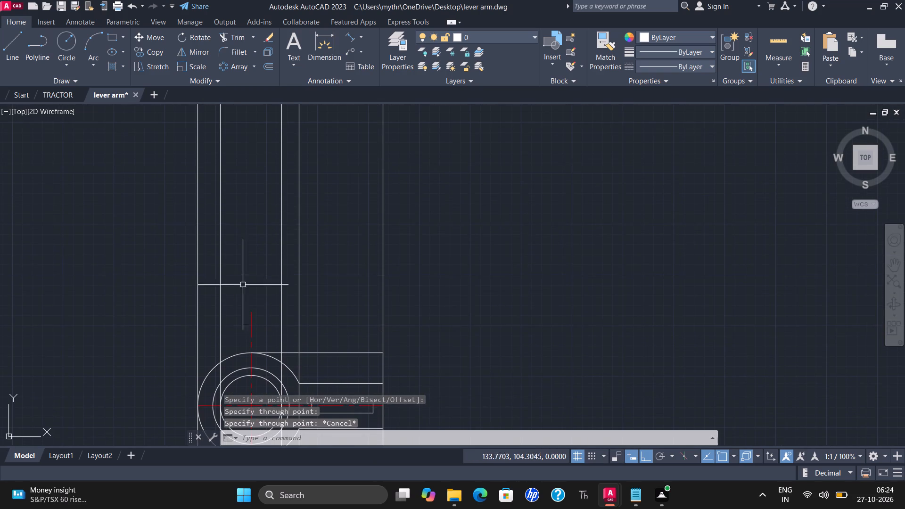
middle_click_drag(240, 253, 238, 292)
key("l")
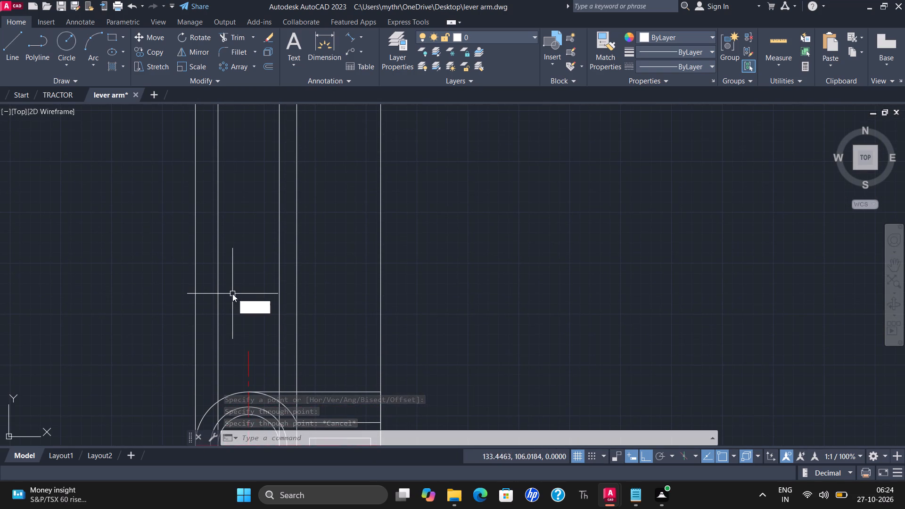
key("Return")
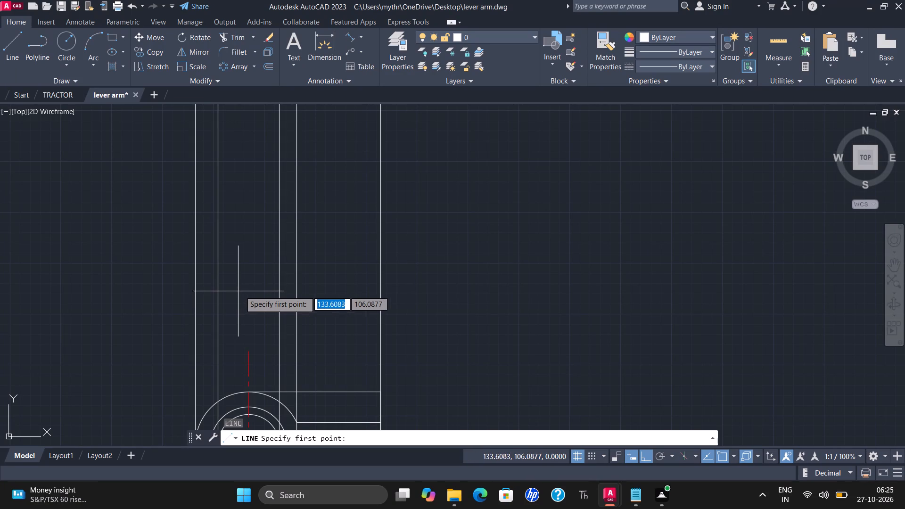
left_click(222, 279)
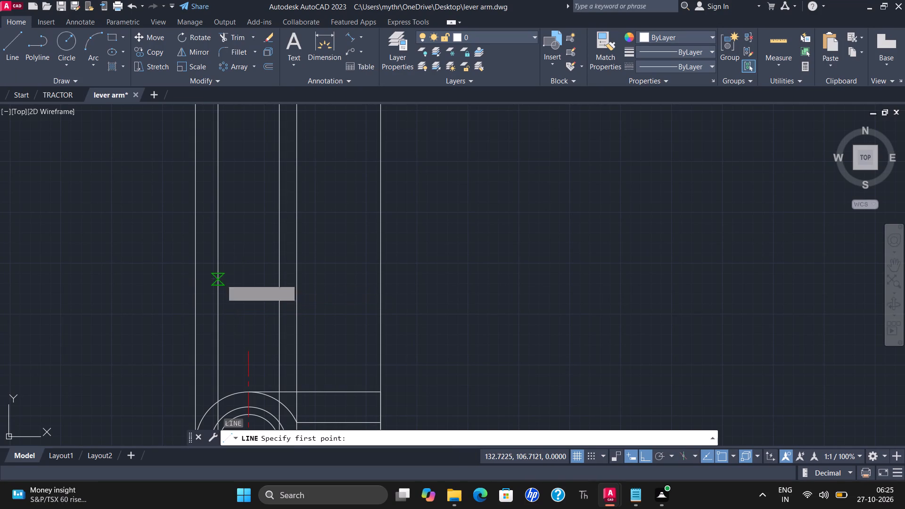
left_click(280, 279)
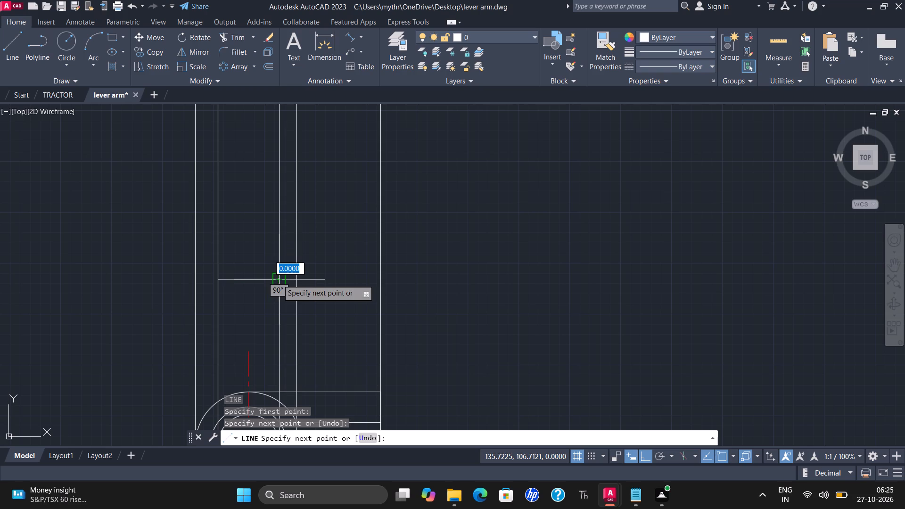
key("Escape")
Offset the new horizontal line upward by 3.4.
left_click(261, 67)
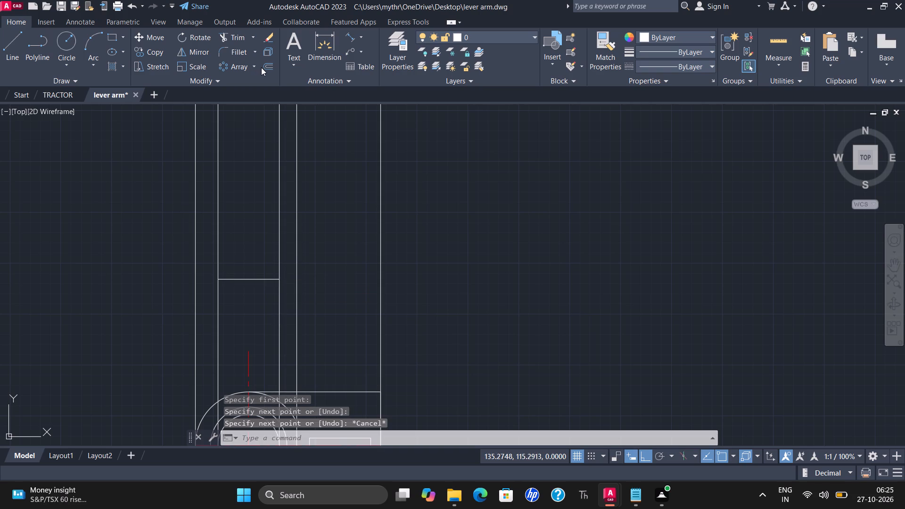
left_click(267, 67)
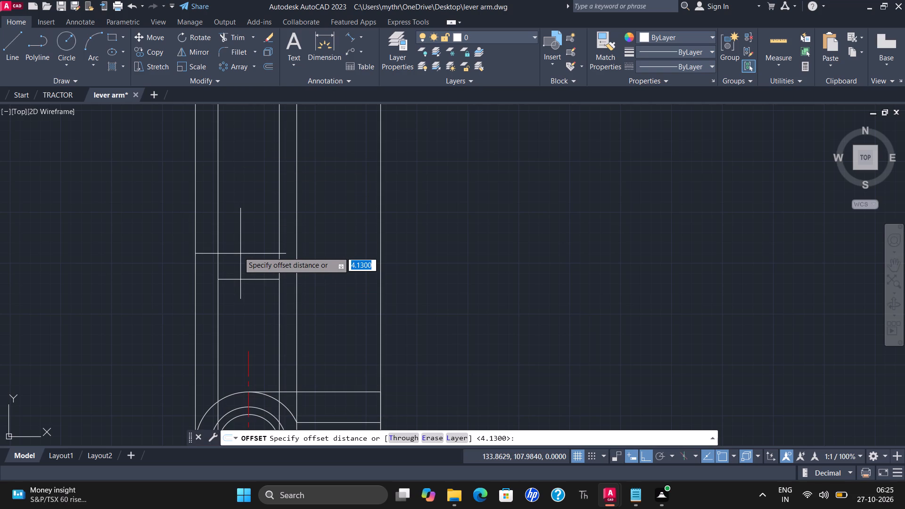
type("3.4")
key("Return")
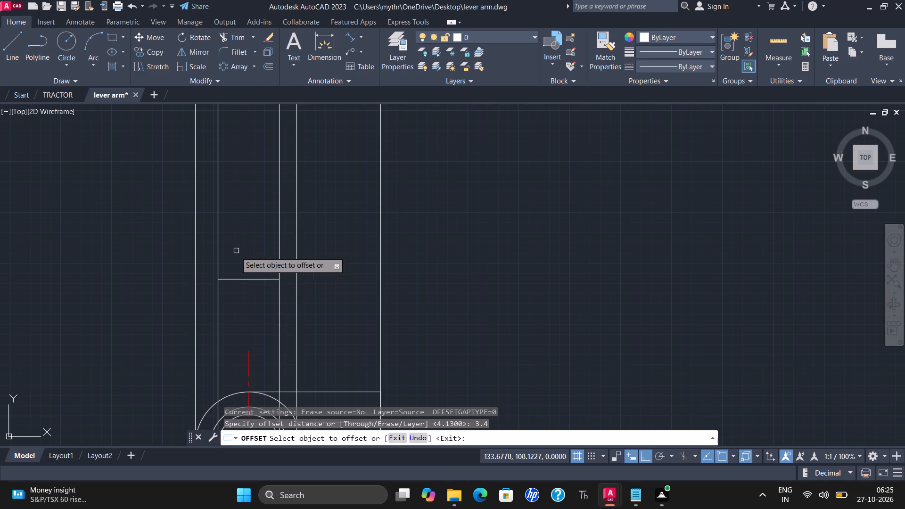
left_click(245, 279)
left_click(244, 260)
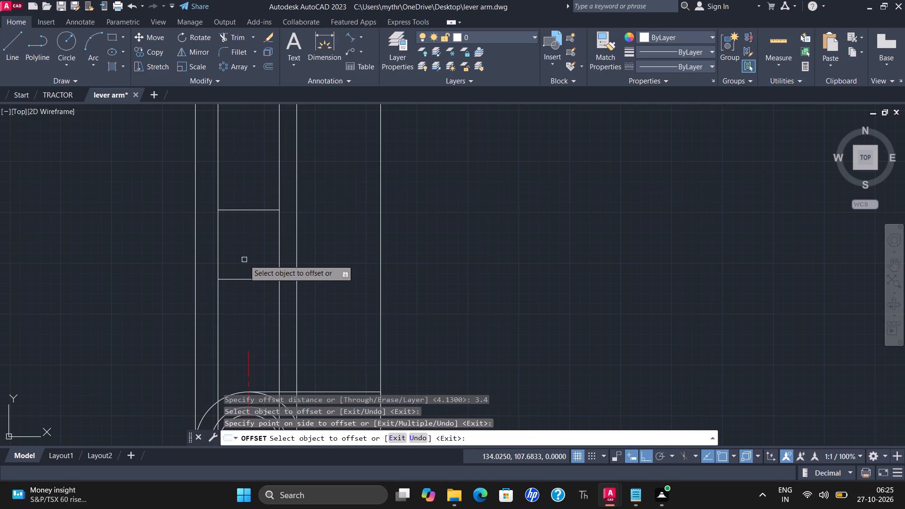
key("Escape")
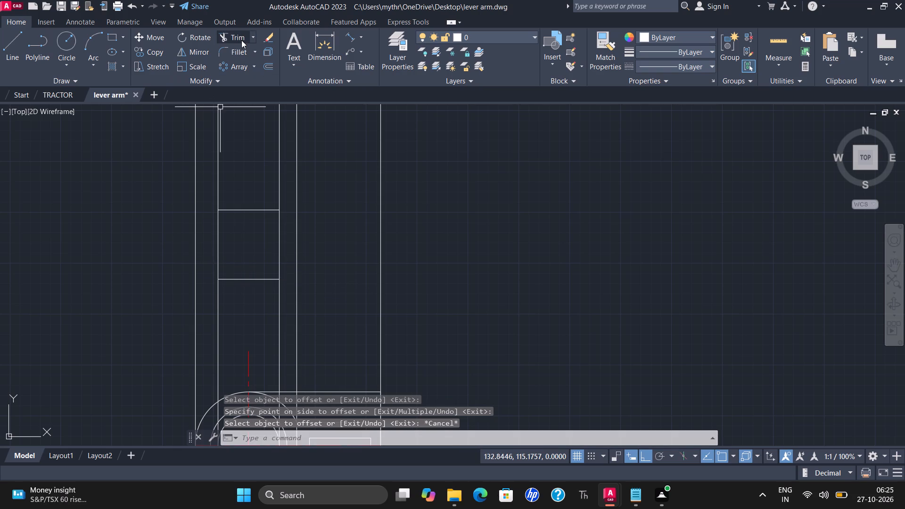
Trim the innermost circle's two construction lines above and below the two horizontal lines, leaving a closed rectangle.
left_click(241, 40)
left_click_drag(237, 159, 232, 163)
left_click(220, 167)
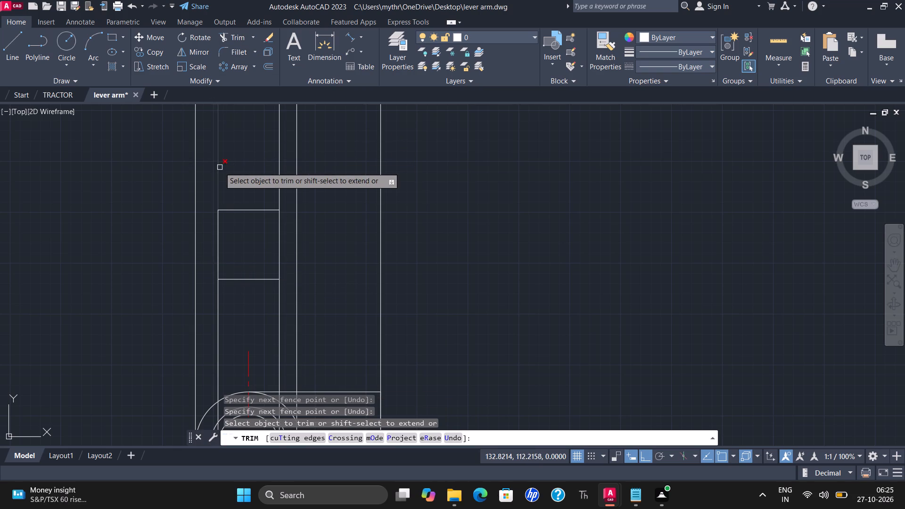
left_click(220, 167)
left_click(279, 171)
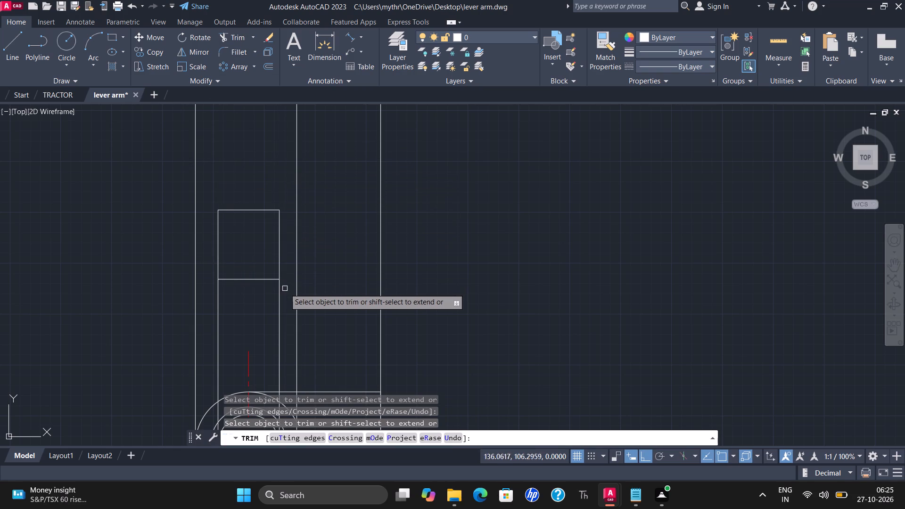
left_click(281, 289)
left_click_drag(272, 291, 250, 292)
left_click_drag(230, 292, 224, 293)
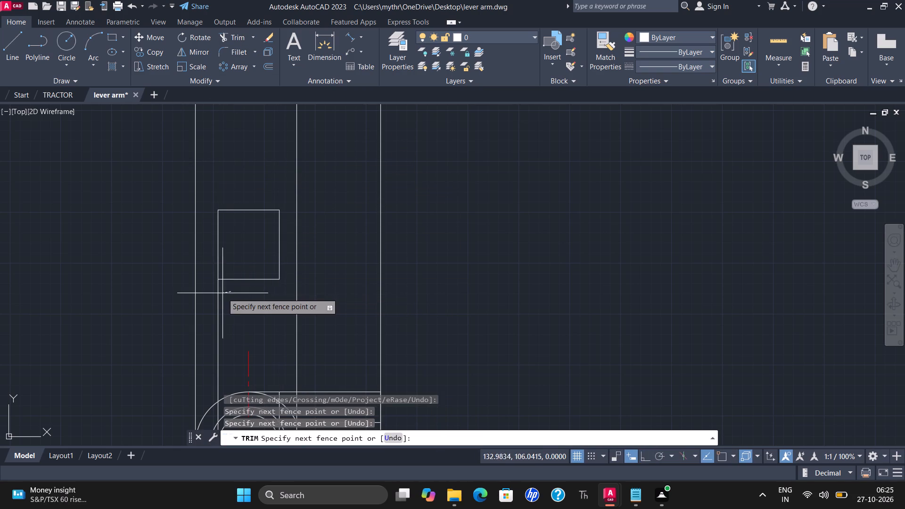
left_click(214, 292)
key("Escape")
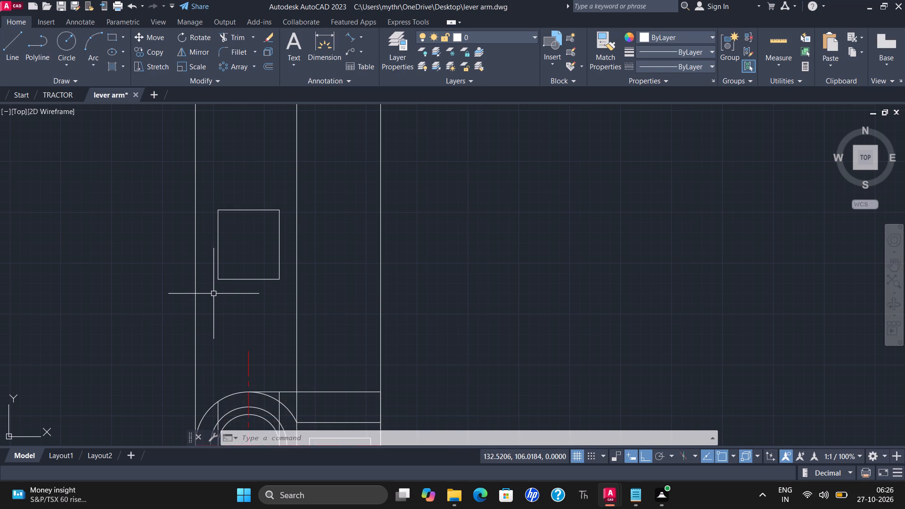
Erase the two leftover construction line pieces running down through the first view from the innermost circle's quadrants.
scroll(217, 307, "down", 1)
middle_click_drag(217, 307, 217, 291)
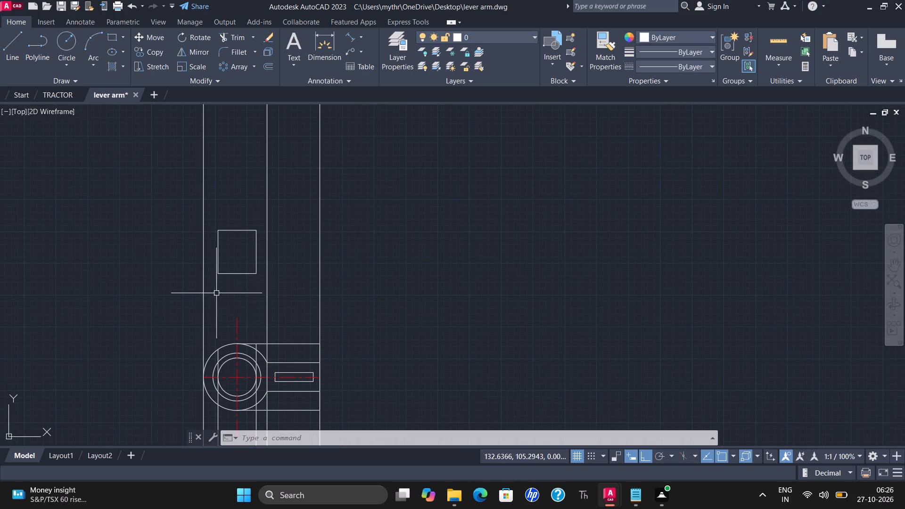
middle_click_drag(217, 342, 211, 286)
scroll(217, 327, "down", 1)
left_click(212, 343)
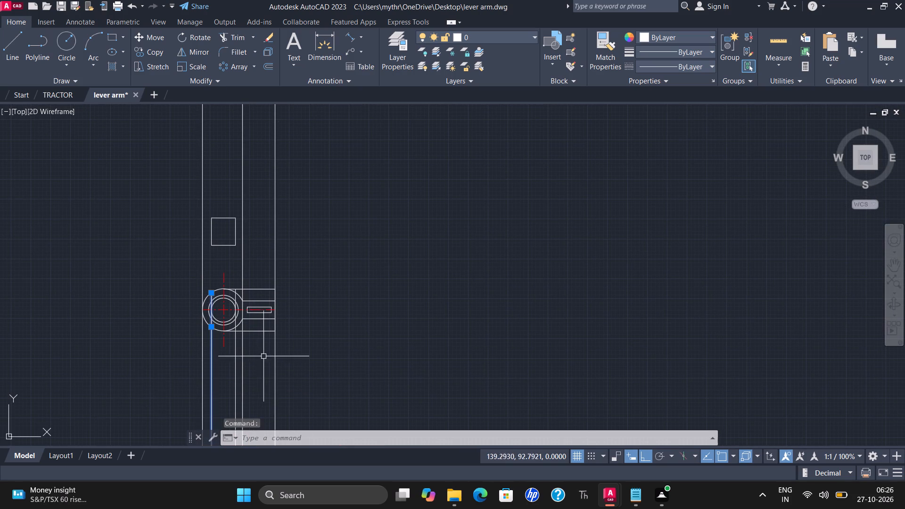
left_click(237, 359)
right_click(242, 351)
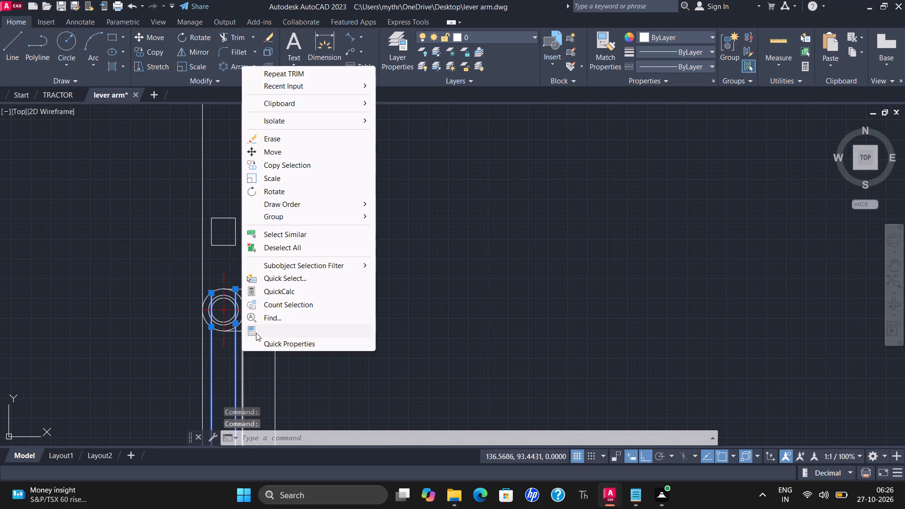
left_click(270, 142)
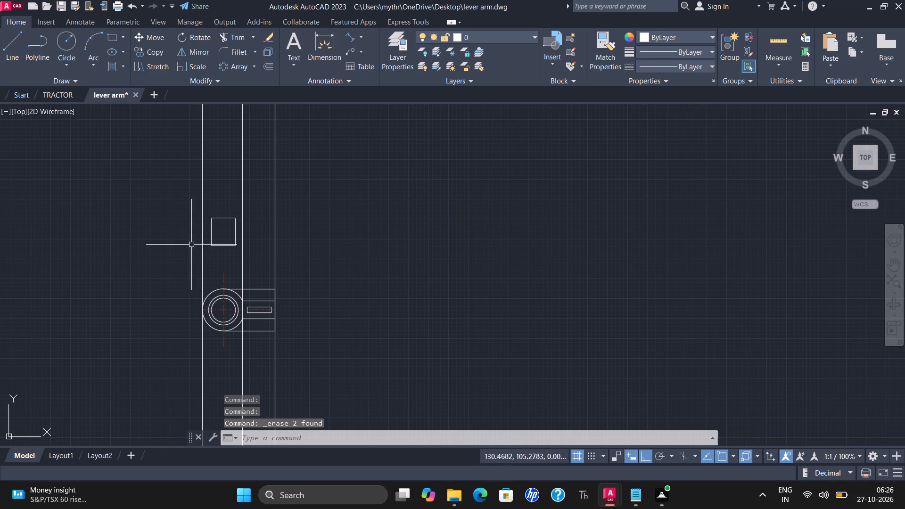
Draw vertical construction lines through the left and right quadrants of the middle circle.
left_click(49, 81)
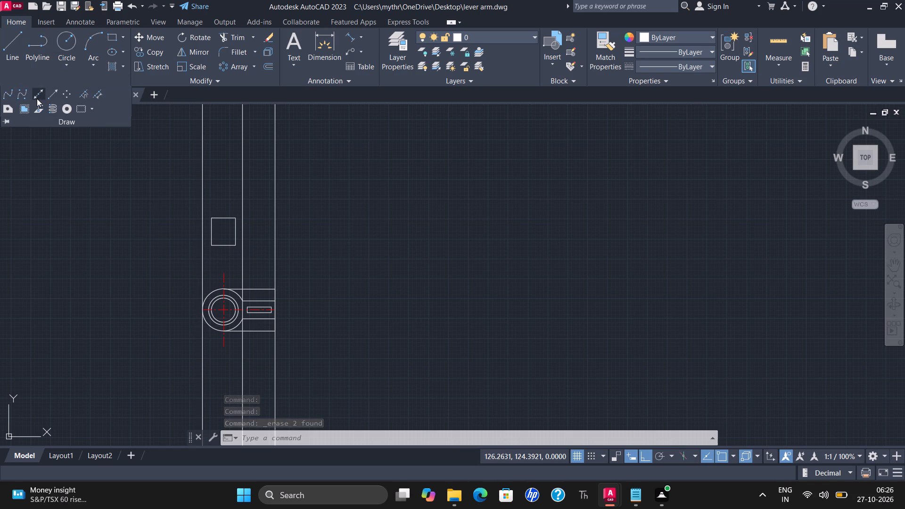
left_click(37, 99)
scroll(201, 312, "up", 3)
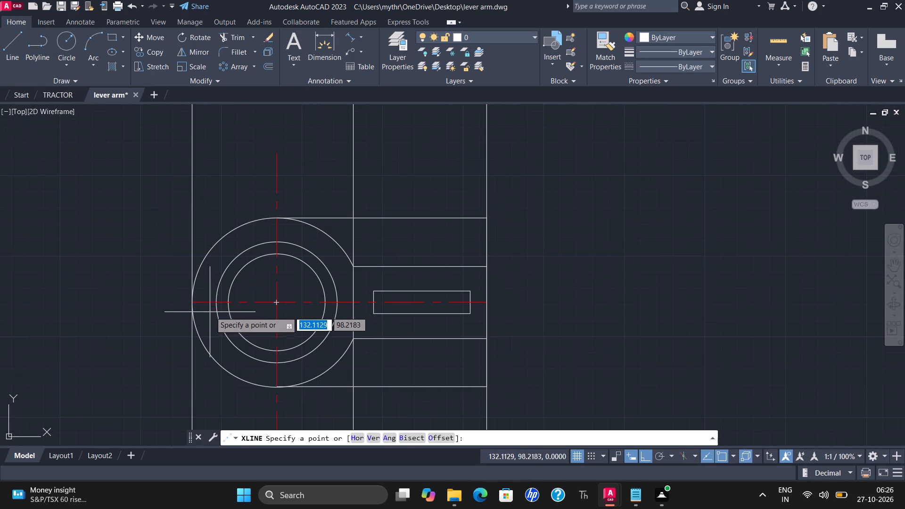
left_click(212, 300)
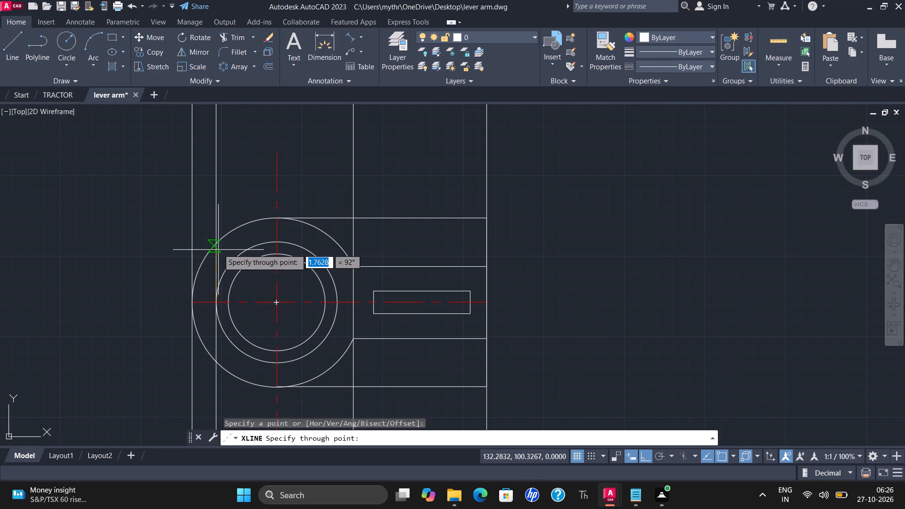
left_click(214, 198)
key("Escape")
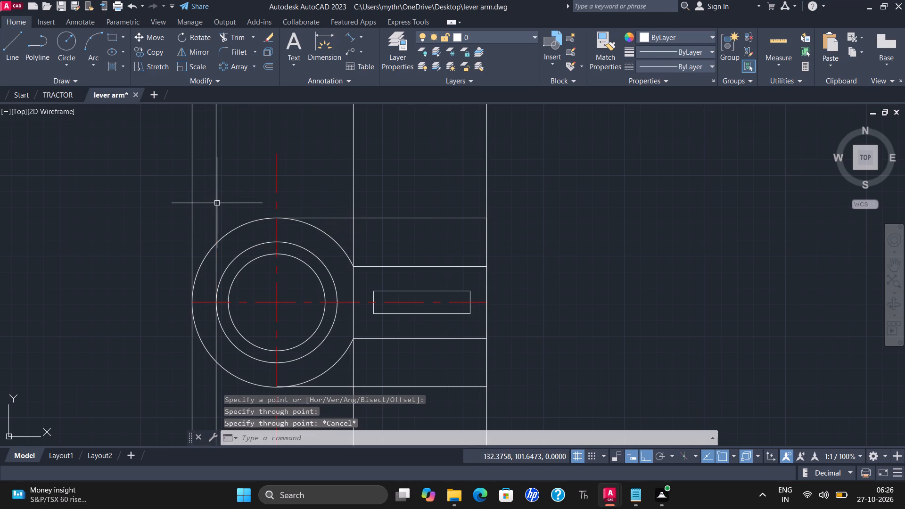
key("Return")
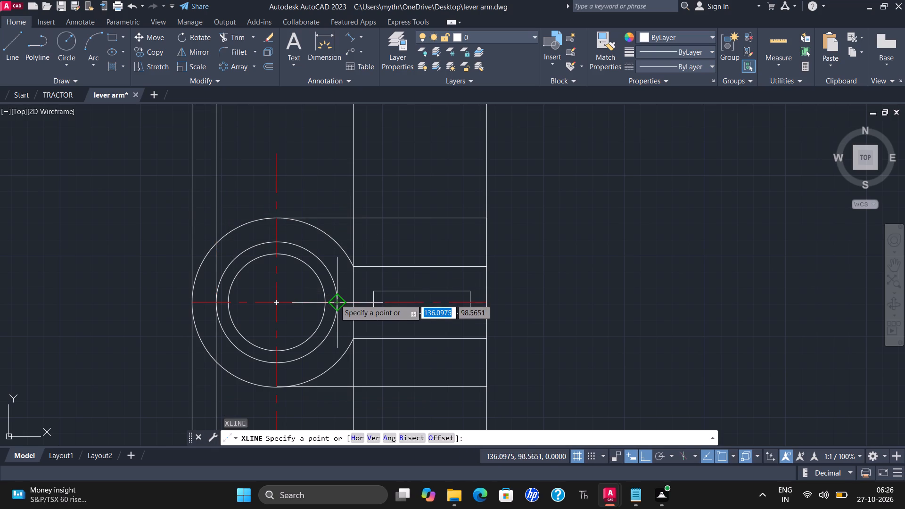
left_click(335, 299)
left_click(331, 196)
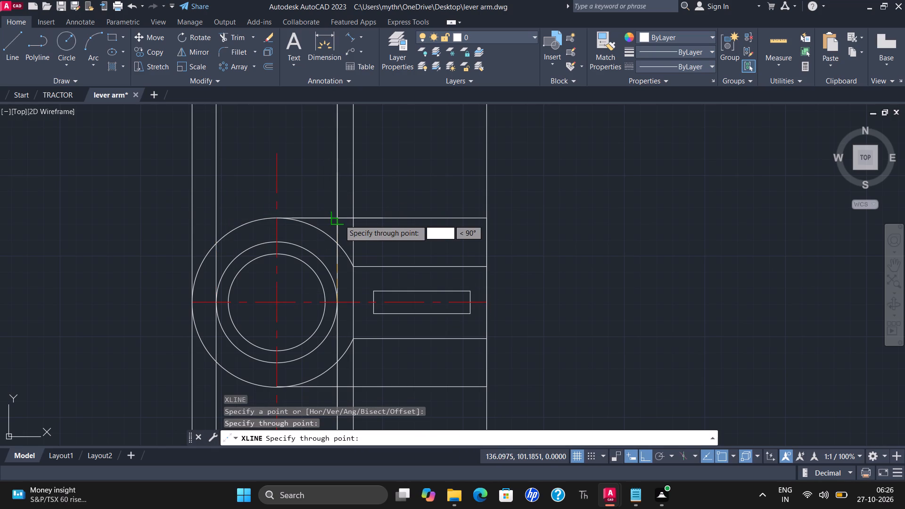
key("Escape")
Draw a 3.75 by 0.40 rectangle in the empty space left of the construction lines, beside the new view's rectangle.
scroll(279, 187, "down", 1)
middle_click_drag(277, 190, 269, 329)
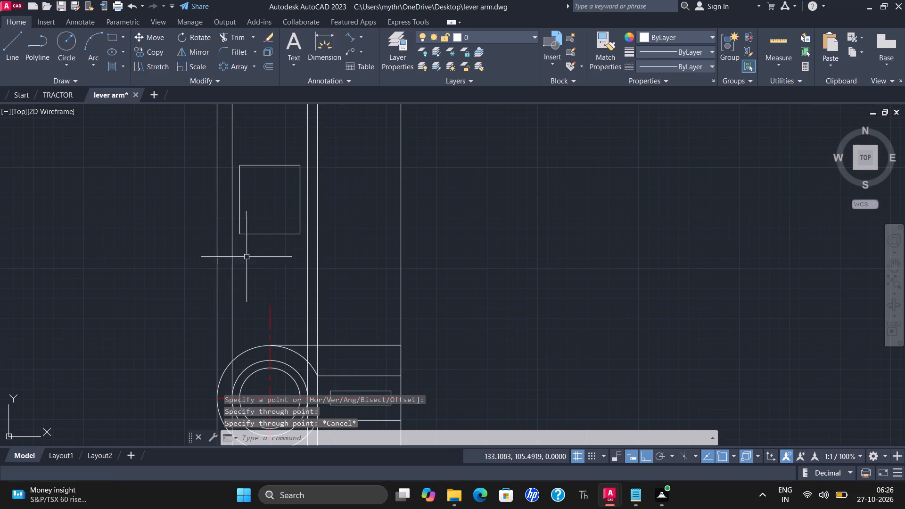
scroll(238, 239, "up", 1)
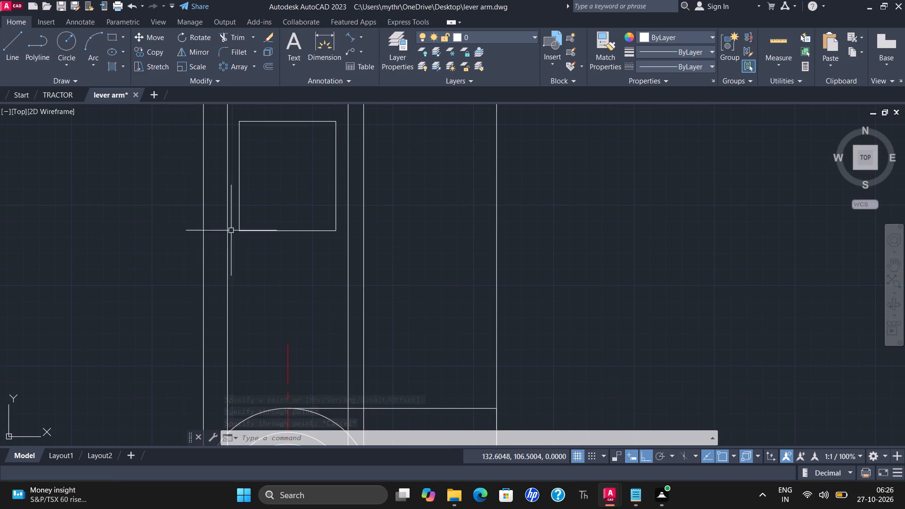
left_click(114, 35)
left_click(66, 181)
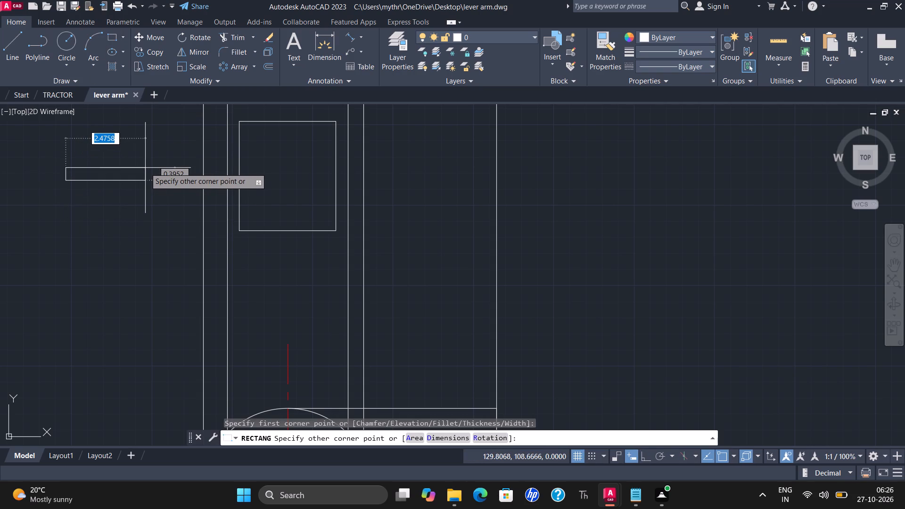
type("3.75")
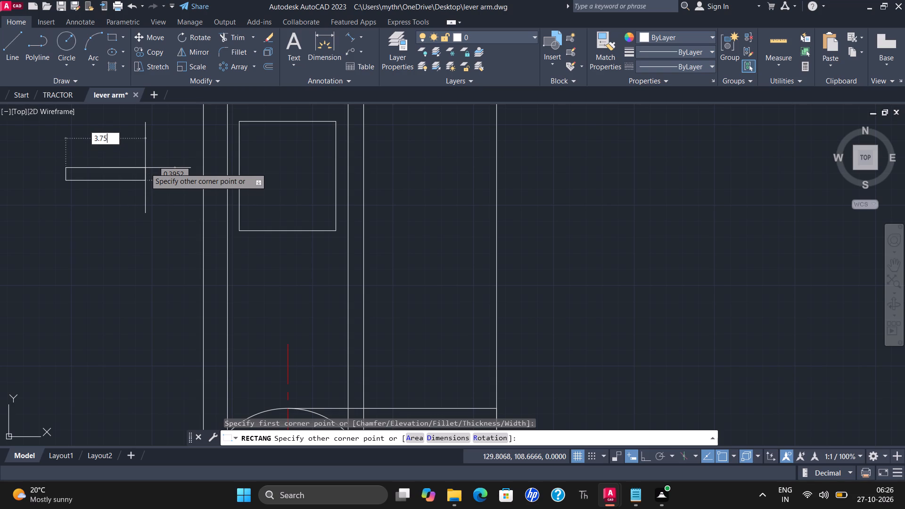
key("Tab")
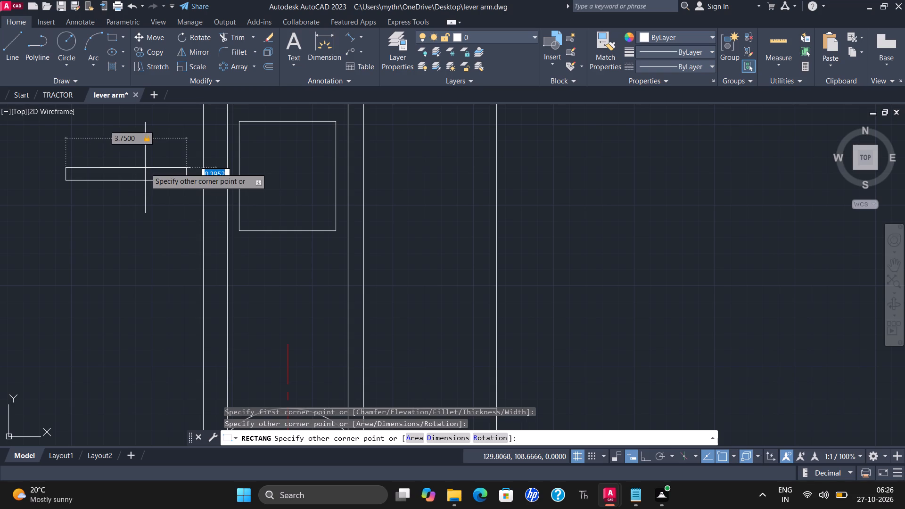
type("0.40")
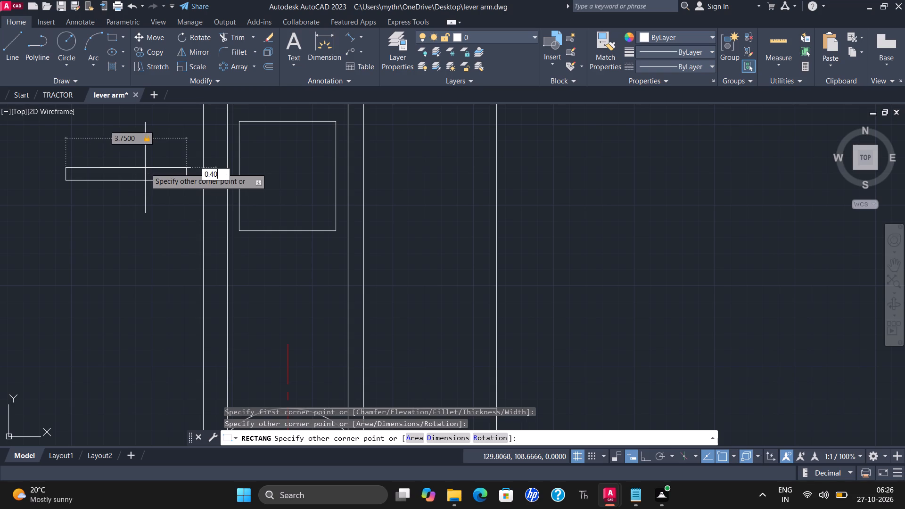
key("Return")
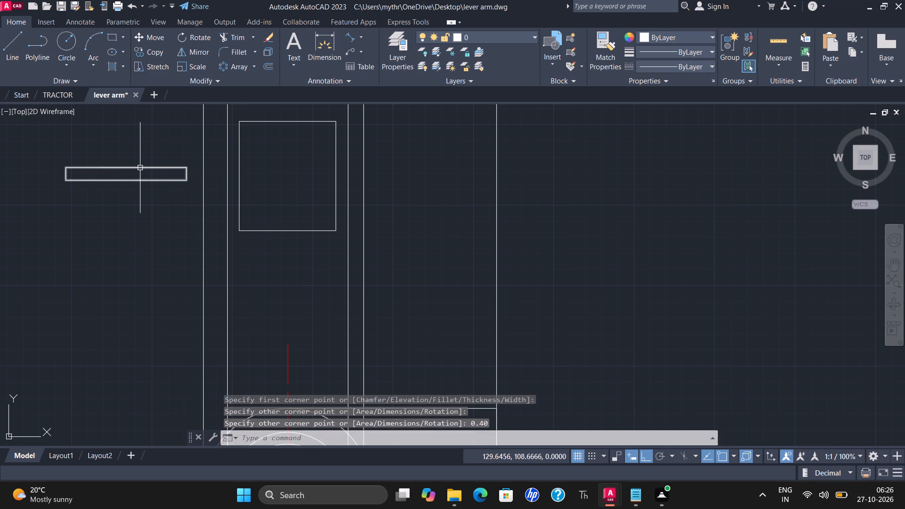
Move the 3.75 by 0.40 rectangle between the middle circle's construction lines, flush against the bottom edge of the new view's inner rectangle.
left_click(140, 168)
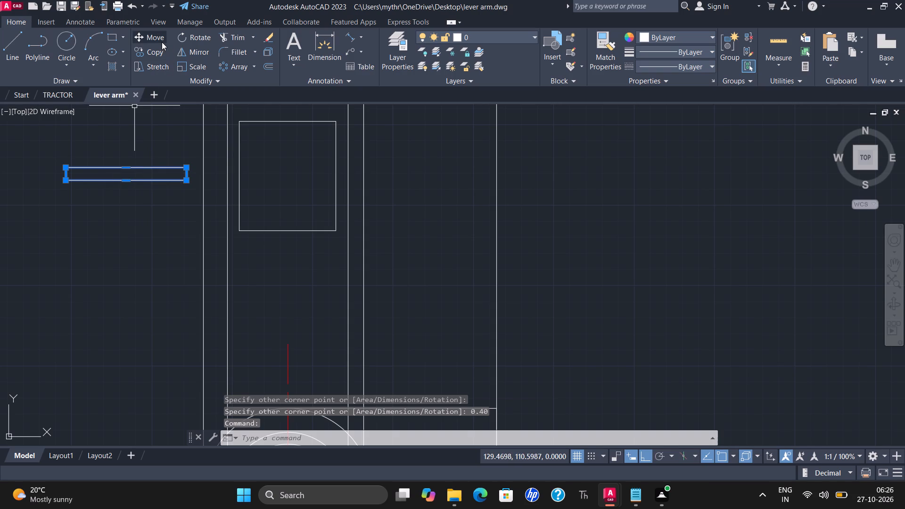
left_click(162, 42)
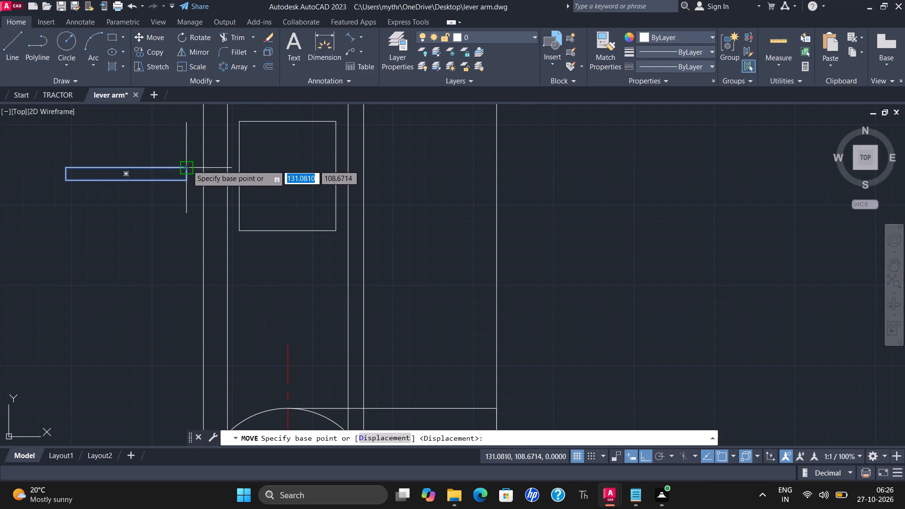
left_click(187, 165)
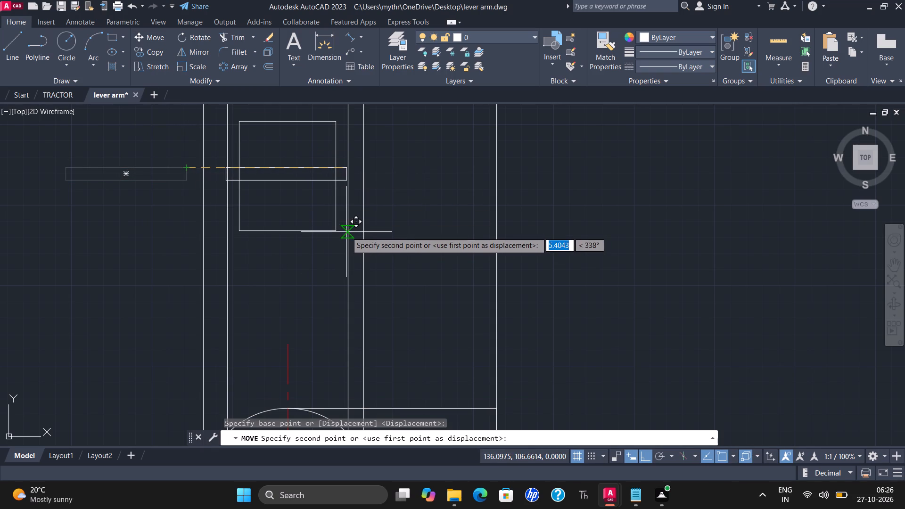
left_click(346, 232)
left_click(284, 246)
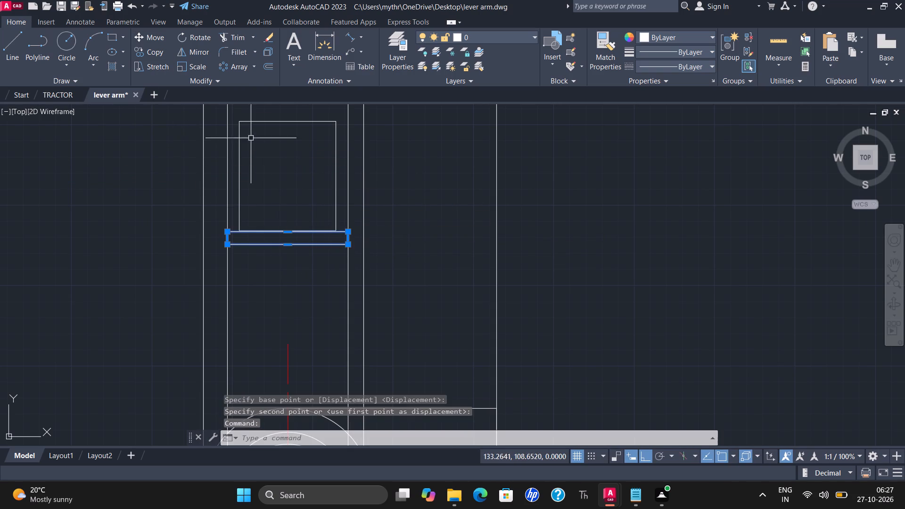
left_click(154, 41)
scroll(248, 214, "up", 3)
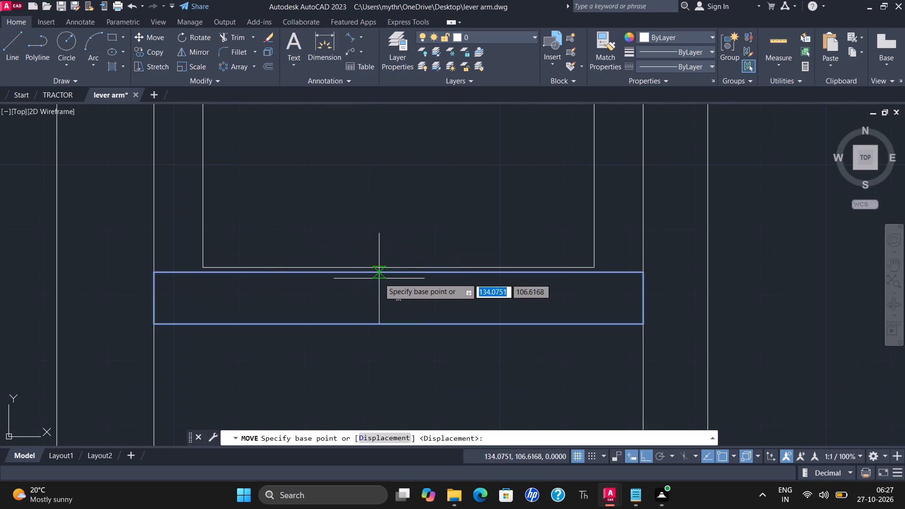
left_click(402, 274)
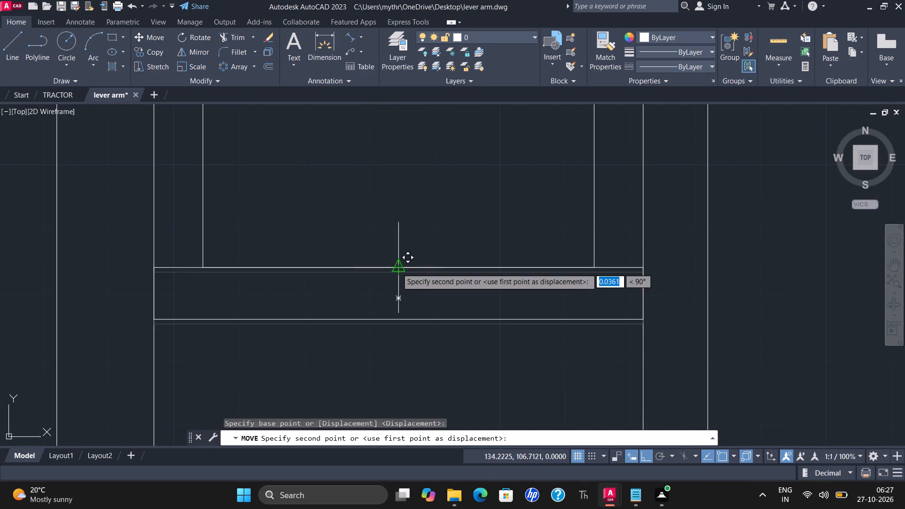
left_click(397, 268)
scroll(368, 304, "down", 1)
Mirror the thin rectangle to the top of the inner rectangle about its horizontal midline, keeping the original.
left_click(372, 314)
scroll(365, 273, "down", 2)
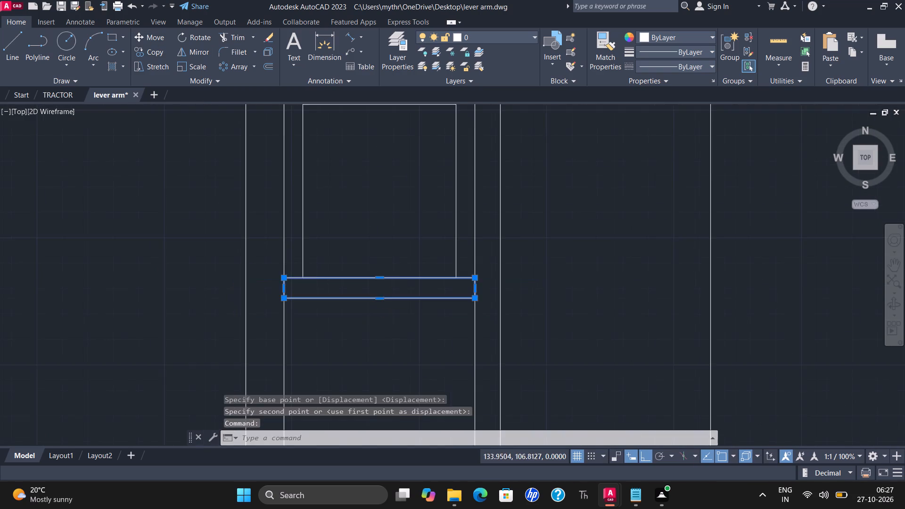
left_click(179, 55)
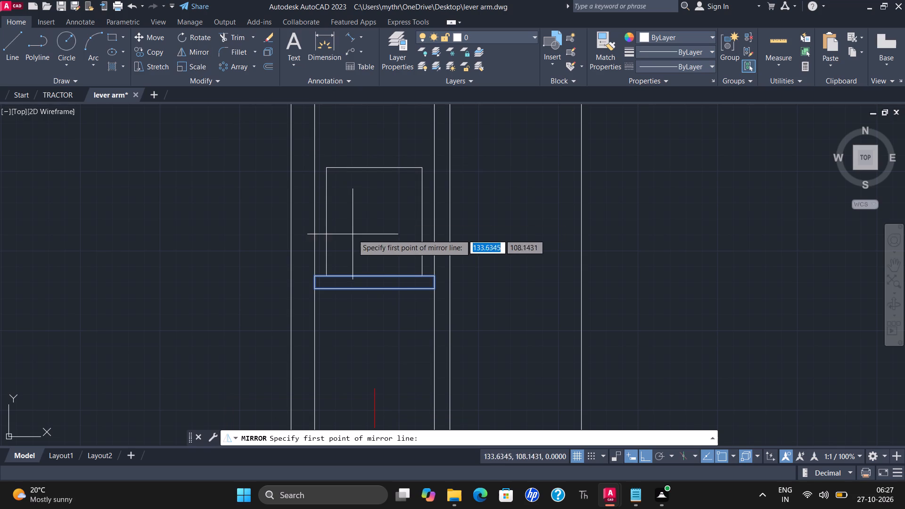
left_click(325, 219)
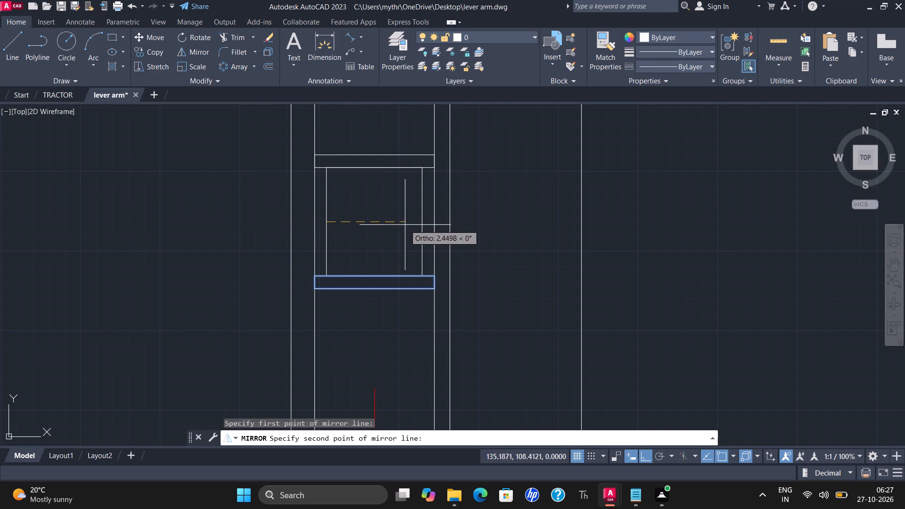
left_click(418, 224)
left_click_drag(436, 267, 418, 224)
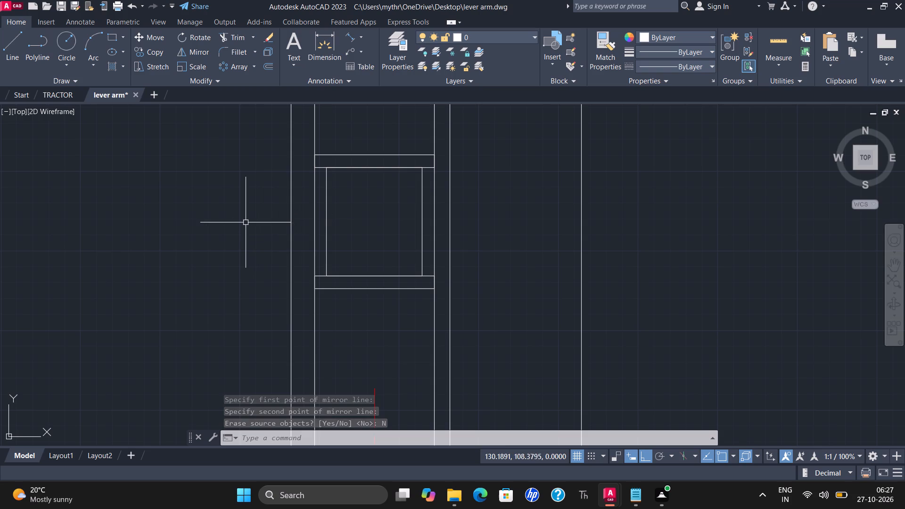
middle_click_drag(246, 222, 257, 233)
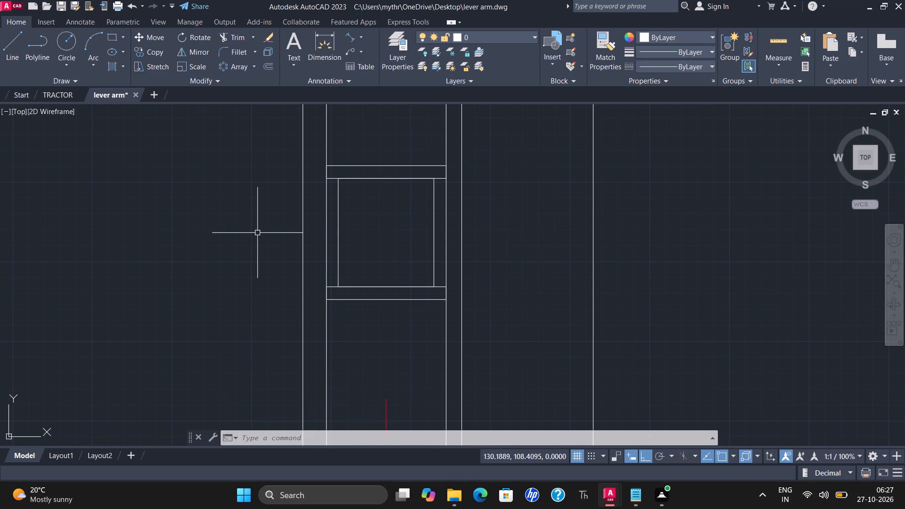
Draw short horizontal lines from the upper thin rectangle's two top corners out to the adjacent outer vertical construction lines.
key("l")
key("Return")
left_click(323, 163)
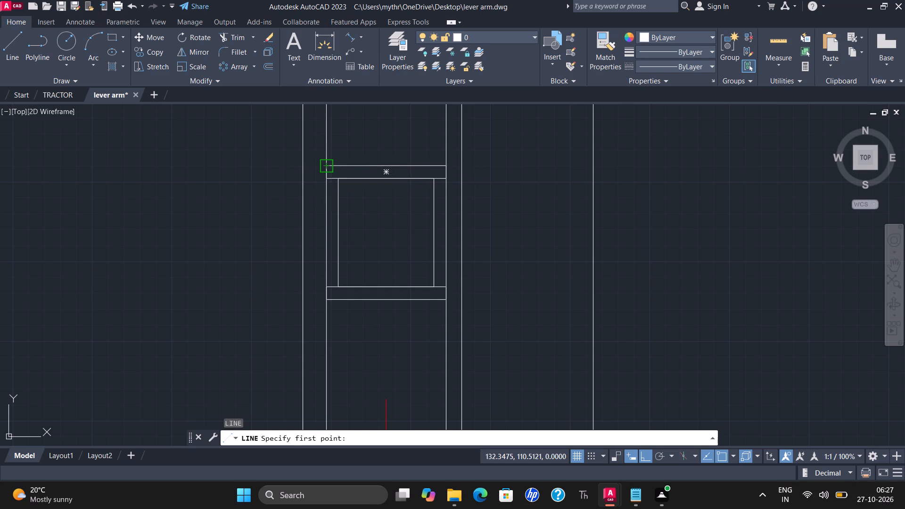
left_click(297, 165)
key("Escape")
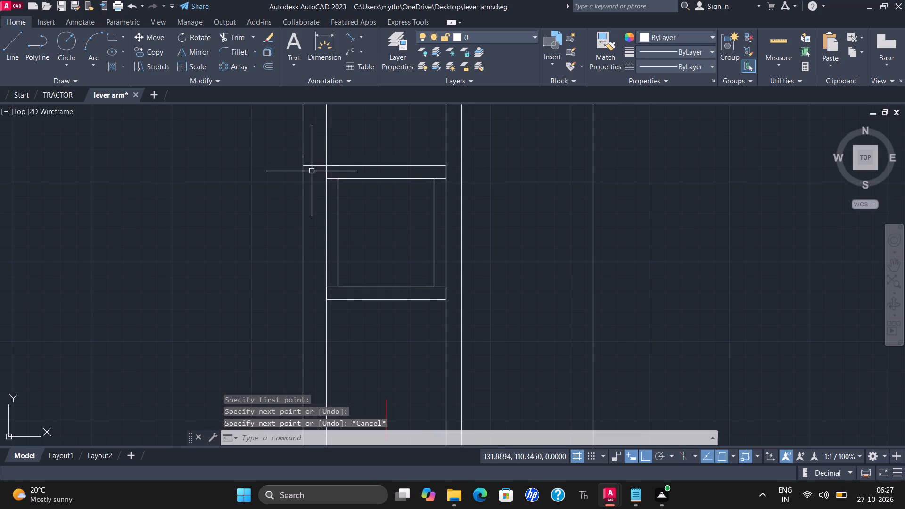
key("l")
key("Return")
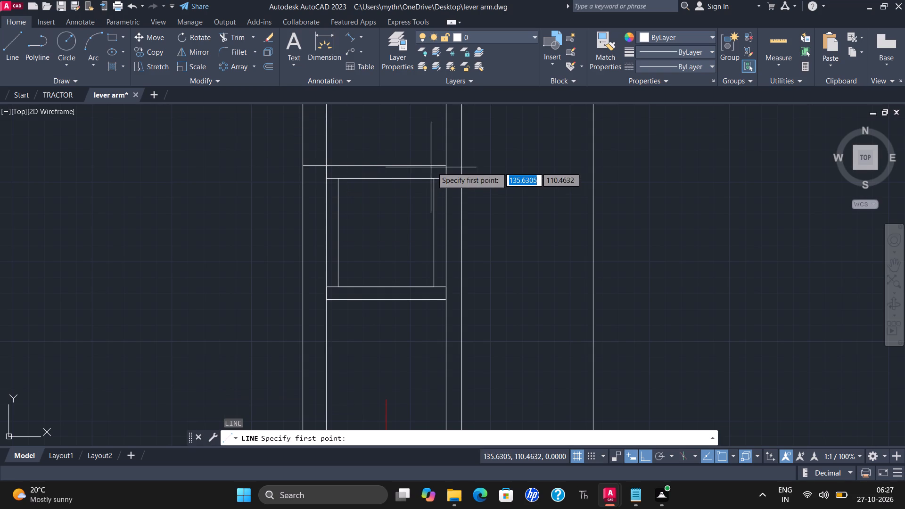
left_click(442, 164)
left_click(461, 164)
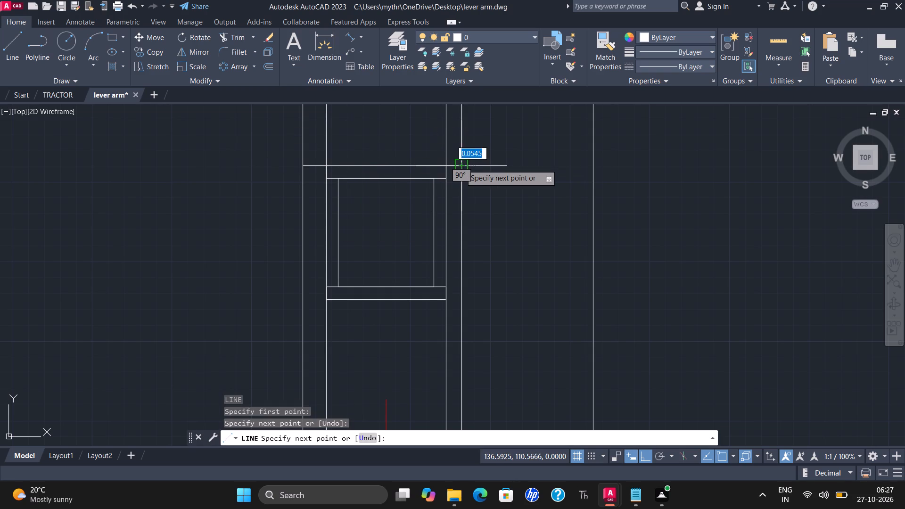
key("Escape")
Mirror the two short horizontal lines to the bottom of the new view about the inner rectangle's horizontal midline, keeping the originals.
left_click(452, 166)
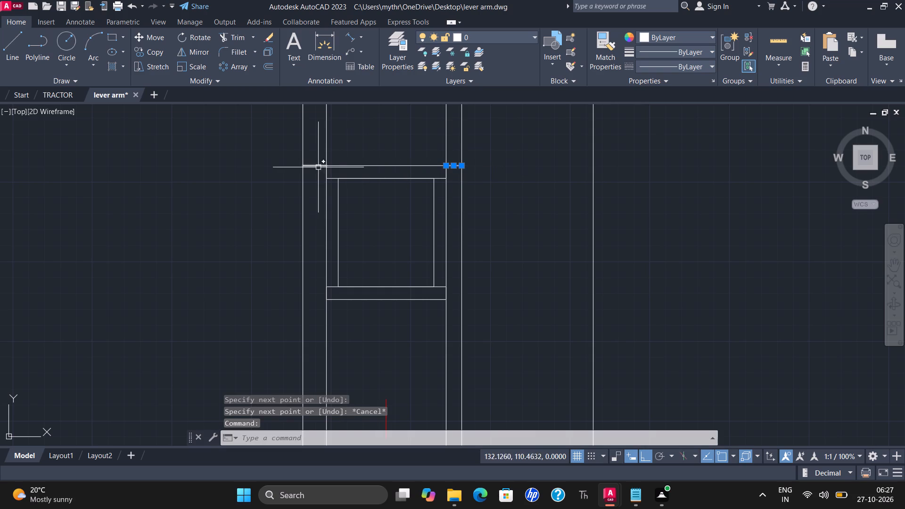
left_click(317, 166)
left_click(195, 51)
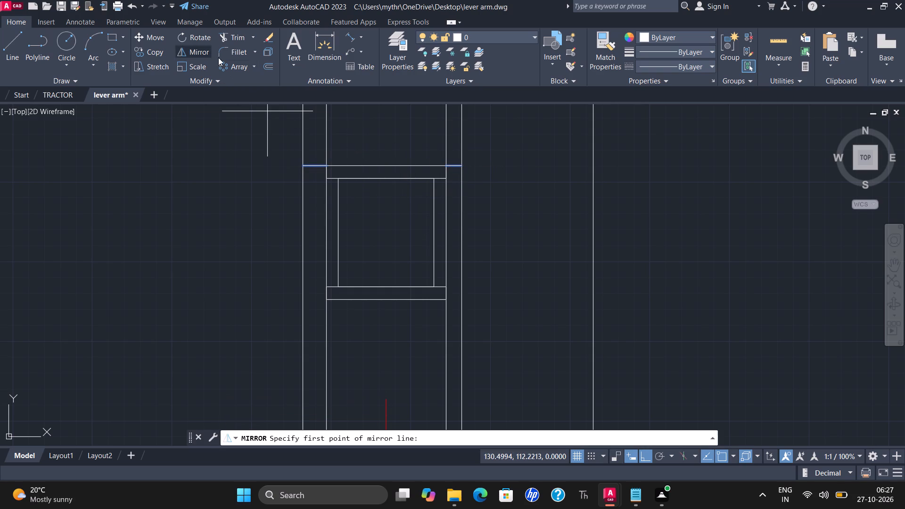
left_click(337, 236)
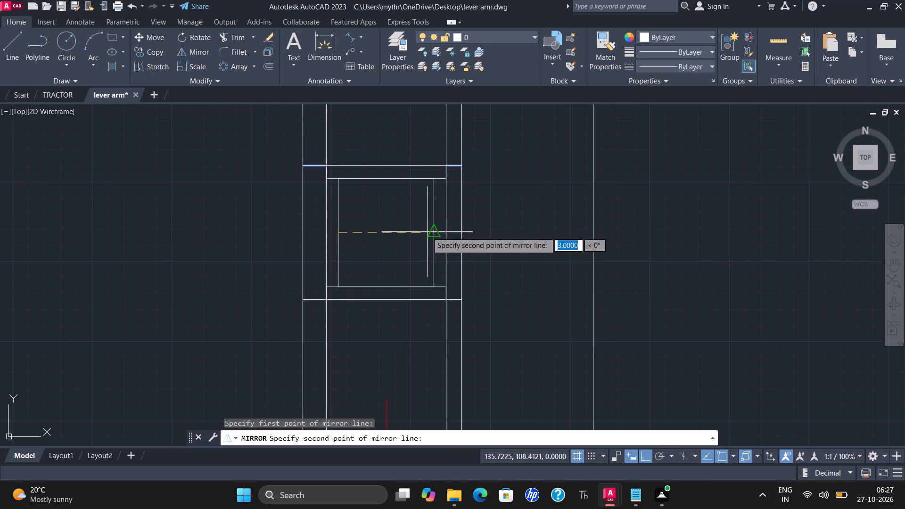
left_click(432, 231)
left_click_drag(452, 271, 432, 231)
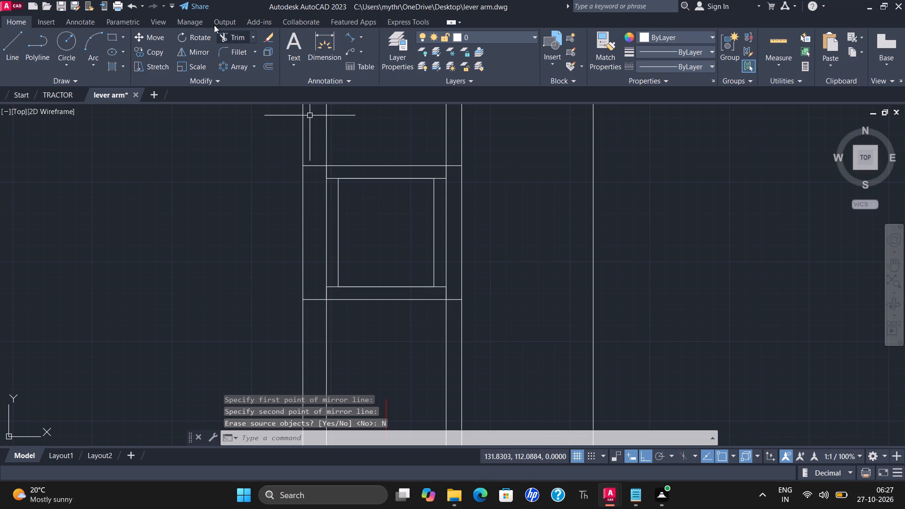
Trim the four vertical construction lines above the new view and between it and the first view's circles.
left_click(227, 33)
scroll(287, 185, "down", 1)
middle_click_drag(287, 185, 278, 223)
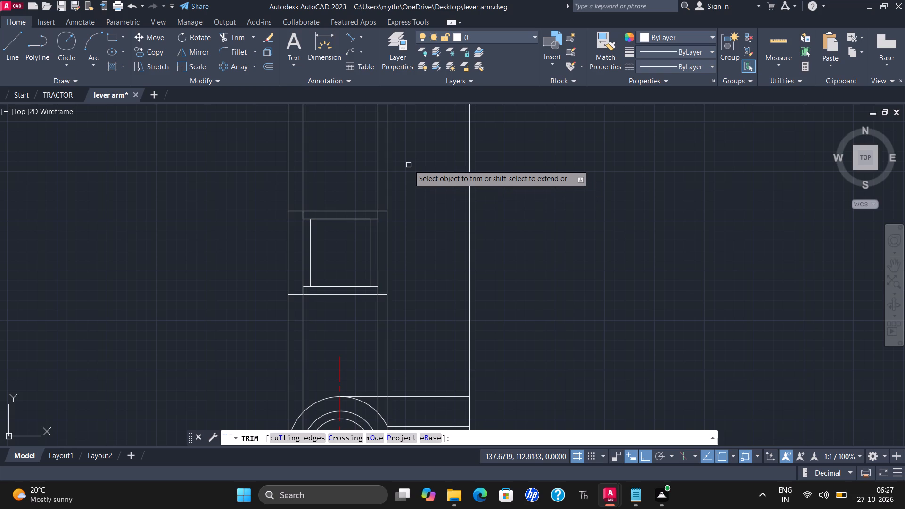
scroll(409, 165, "down", 1)
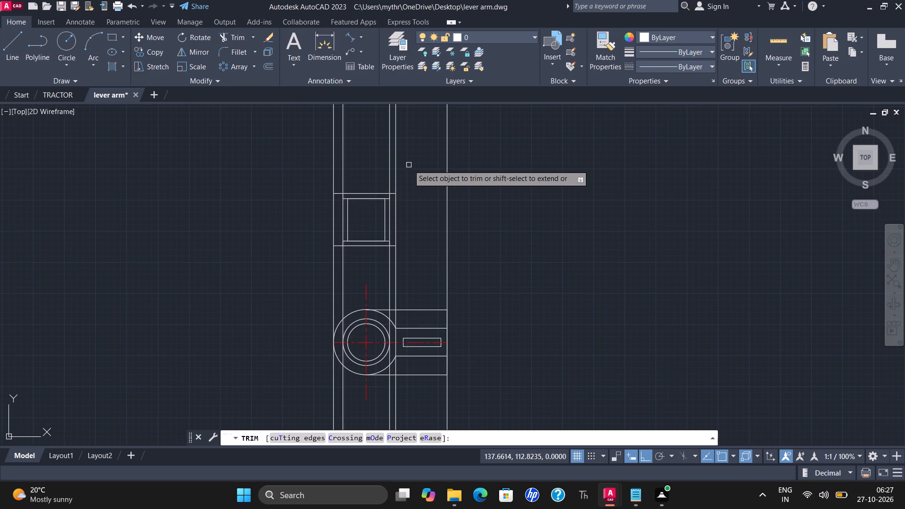
left_click(409, 165)
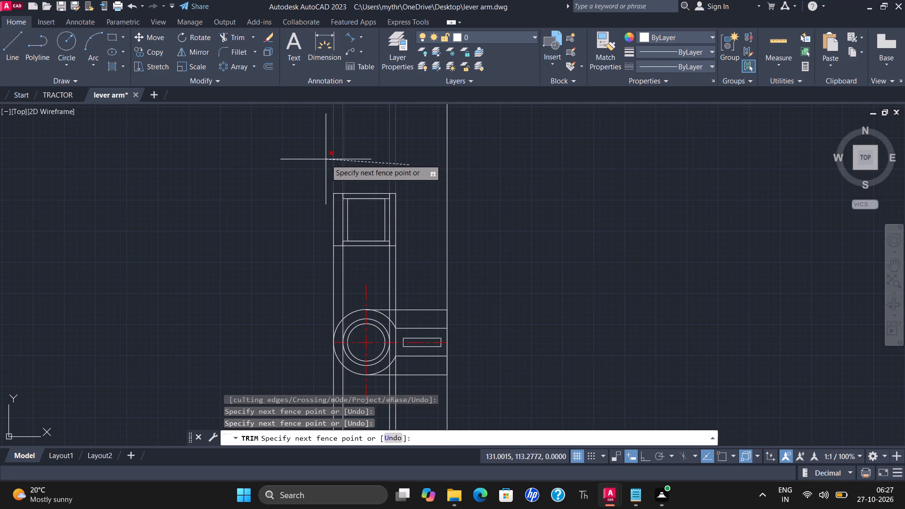
left_click(326, 159)
left_click_drag(401, 261, 393, 261)
left_click(321, 256)
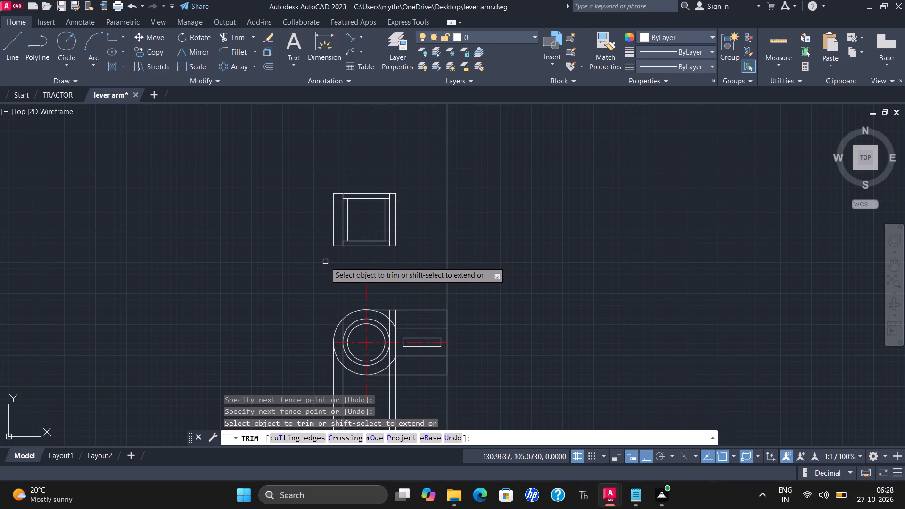
key("Escape")
Mirror the new view's left outer edge to the right side about the view's vertical midline, keeping the original.
scroll(354, 260, "up", 1)
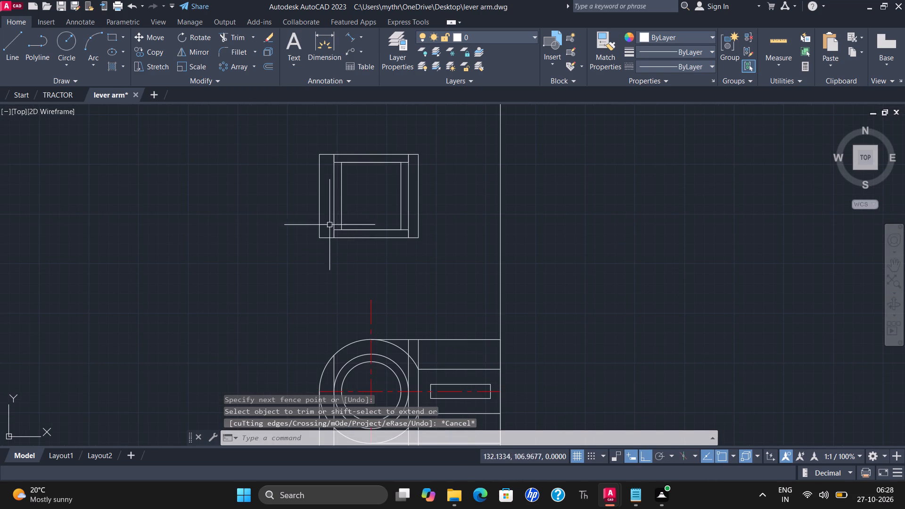
middle_click_drag(352, 287, 334, 258)
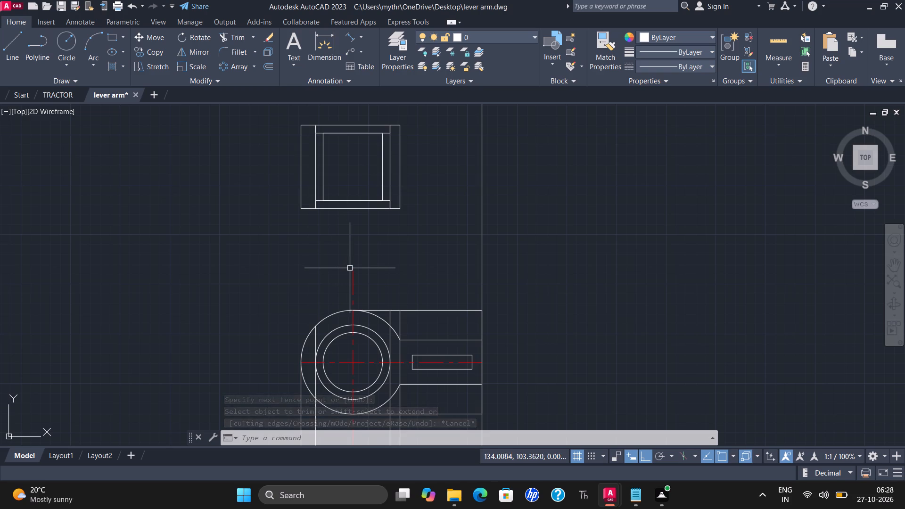
middle_click_drag(333, 195, 328, 222)
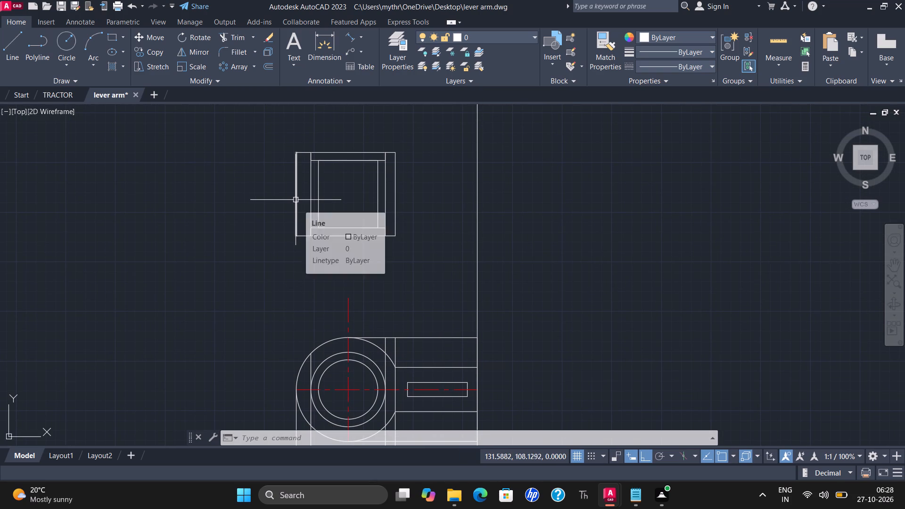
left_click(186, 51)
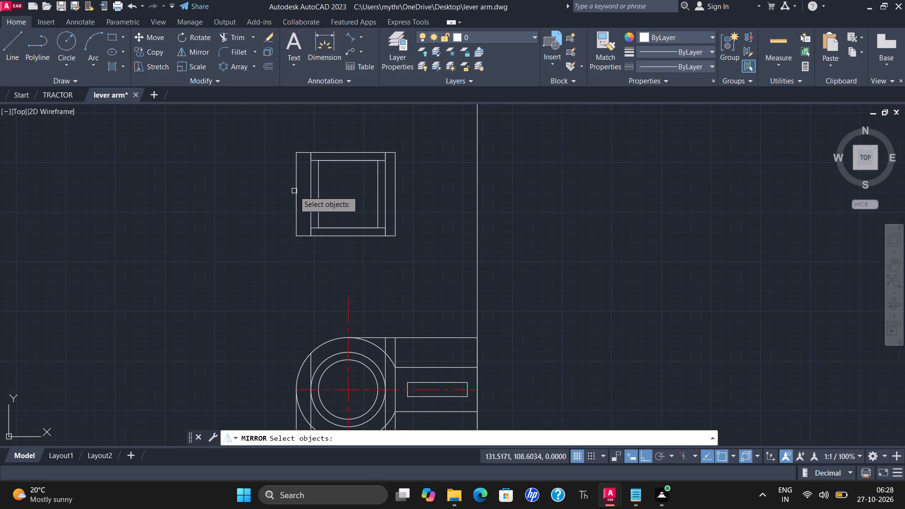
left_click(294, 191)
right_click_drag(293, 193, 280, 201)
left_click(345, 238)
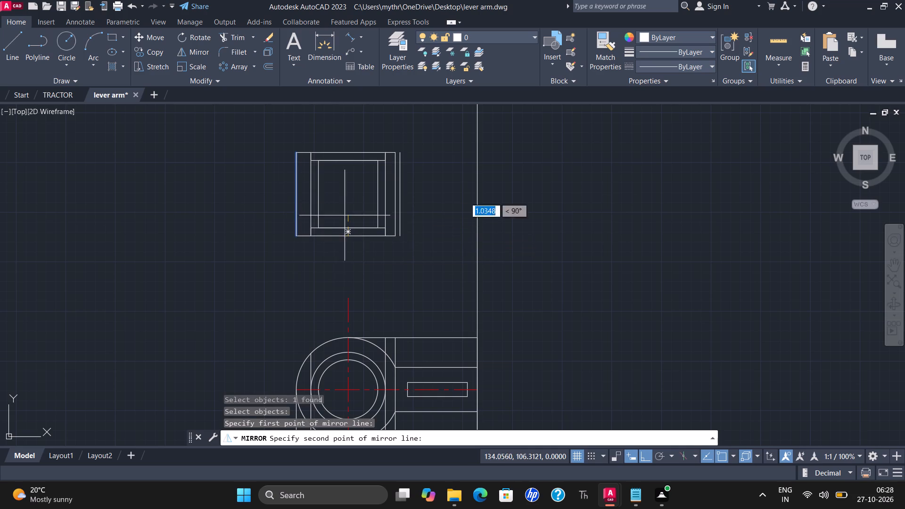
left_click(347, 154)
left_click_drag(370, 194, 347, 154)
Erase the new view's old right vertical edge, just inside the mirrored line.
scroll(372, 154, "up", 1)
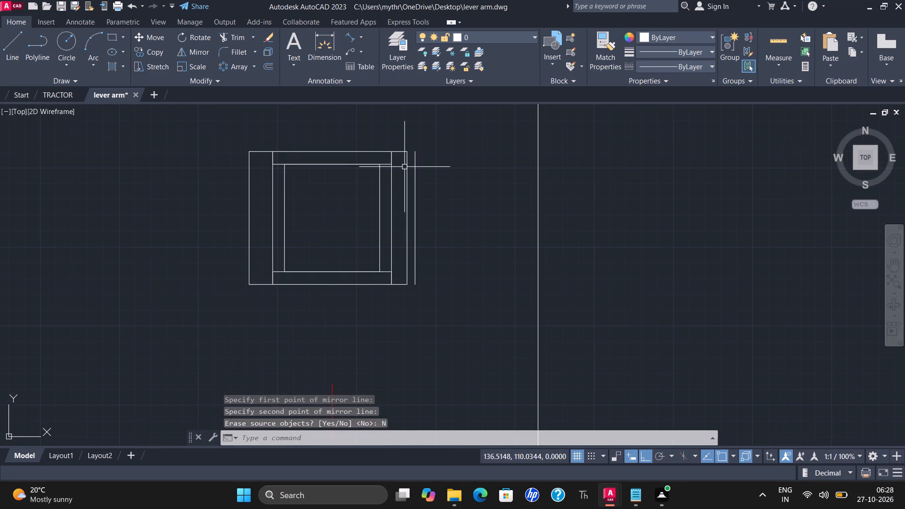
left_click(404, 167)
left_click(406, 160)
left_click(406, 160)
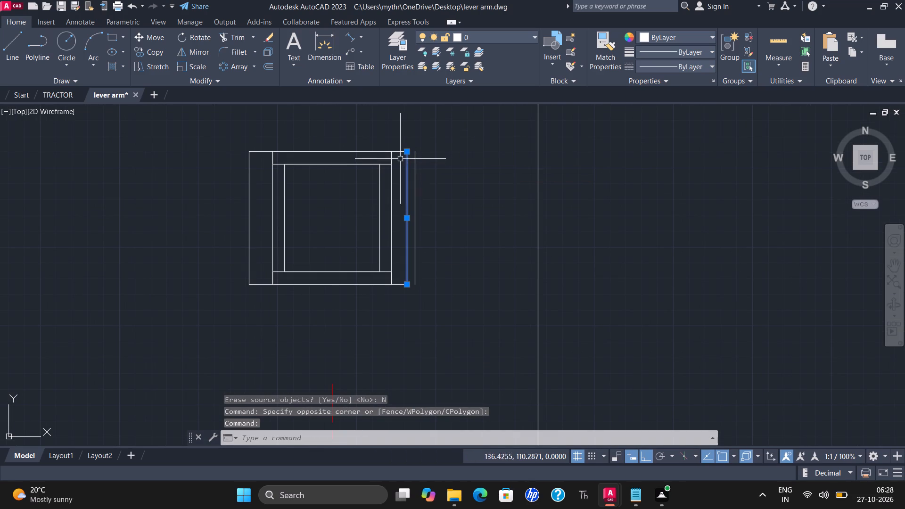
key("Delete")
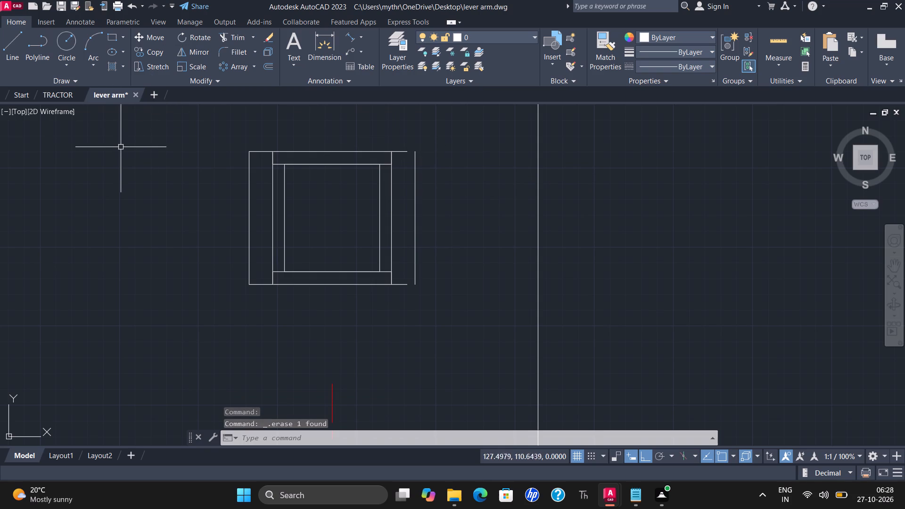
Extend the top and bottom short horizontal lines on the right side to the mirrored vertical edge.
key("e")
key("x")
key("Return")
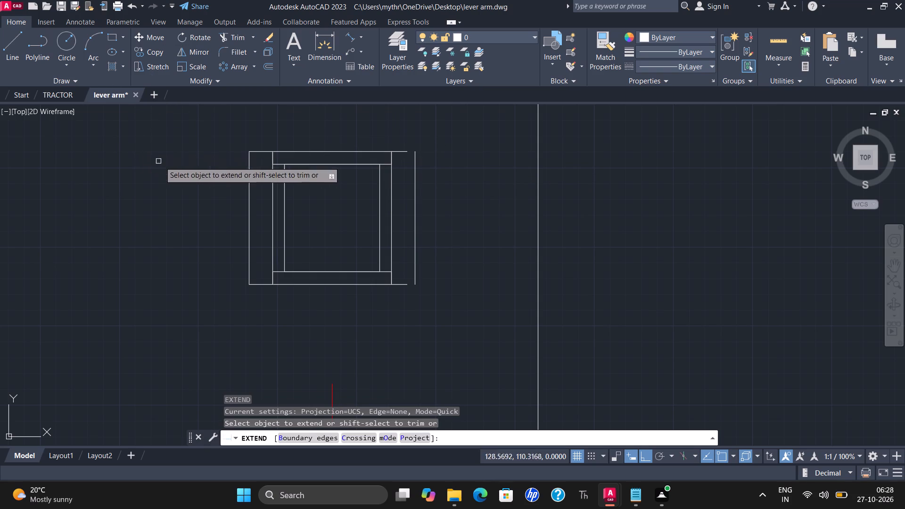
left_click(399, 153)
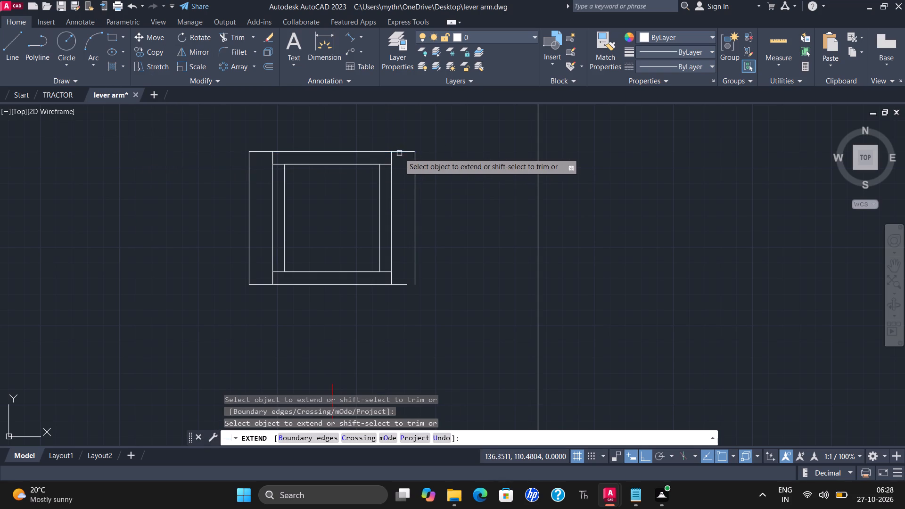
left_click(402, 283)
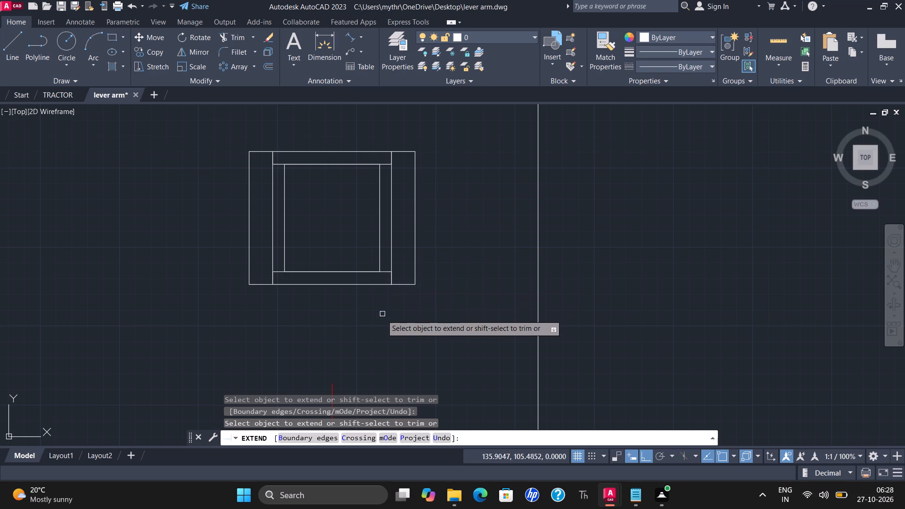
key("Escape")
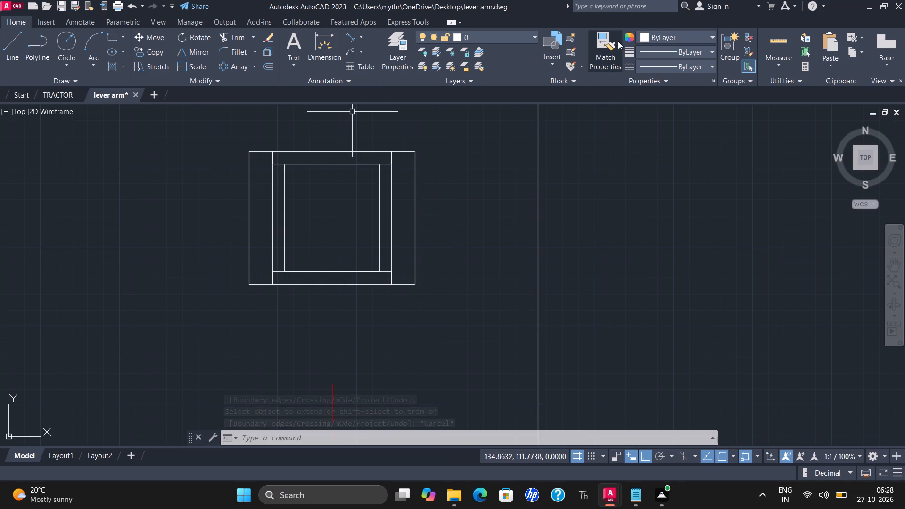
Hatch the two narrow vertical side strips of the upper view with the ANSI31 pattern.
left_click(115, 69)
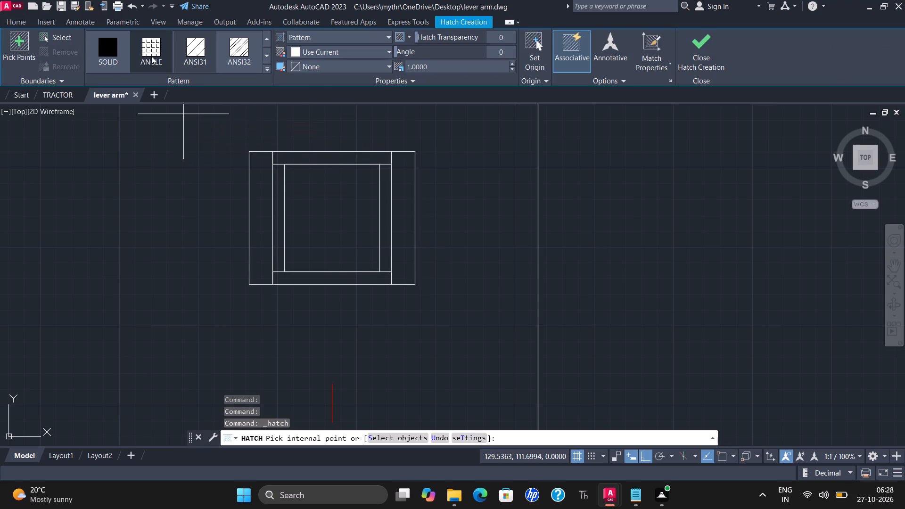
left_click(145, 48)
left_click(197, 58)
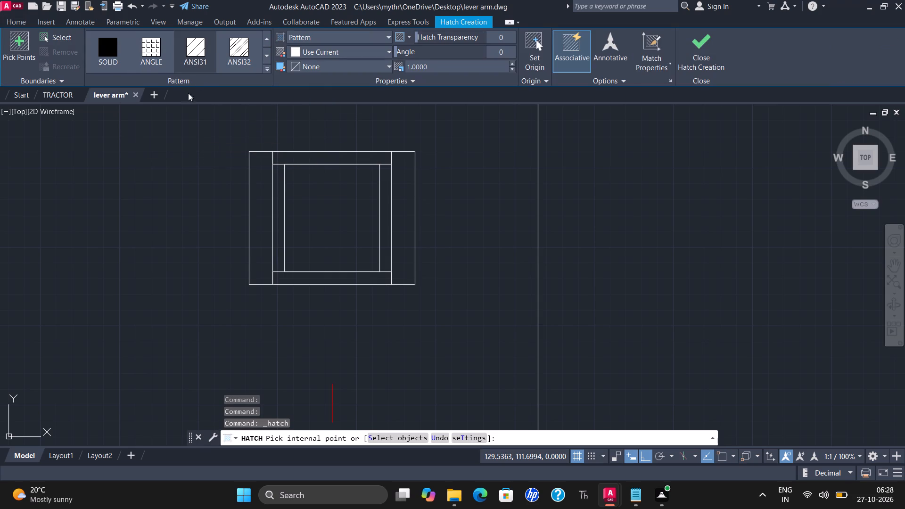
left_click(259, 216)
left_click(400, 219)
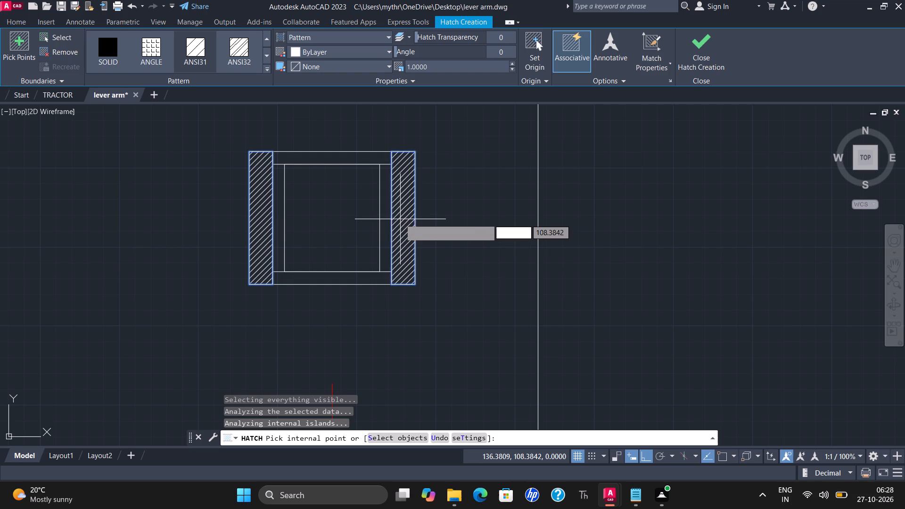
key("Escape")
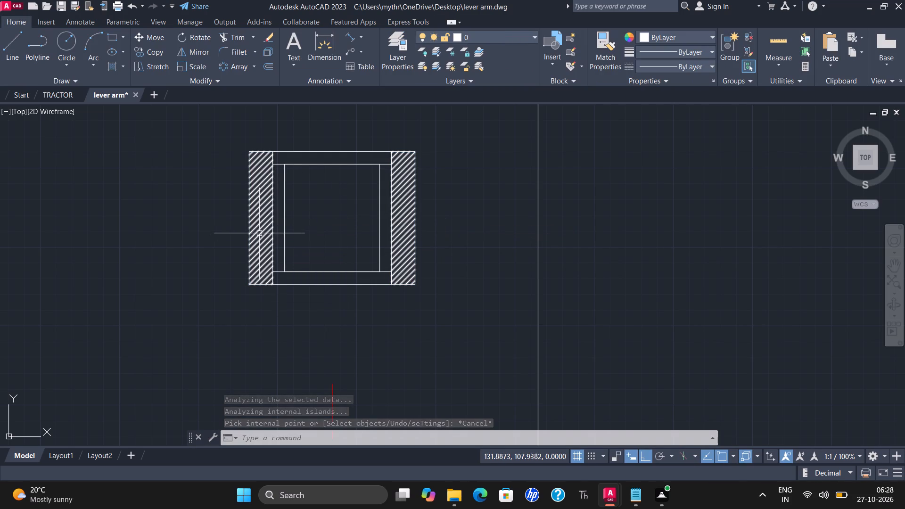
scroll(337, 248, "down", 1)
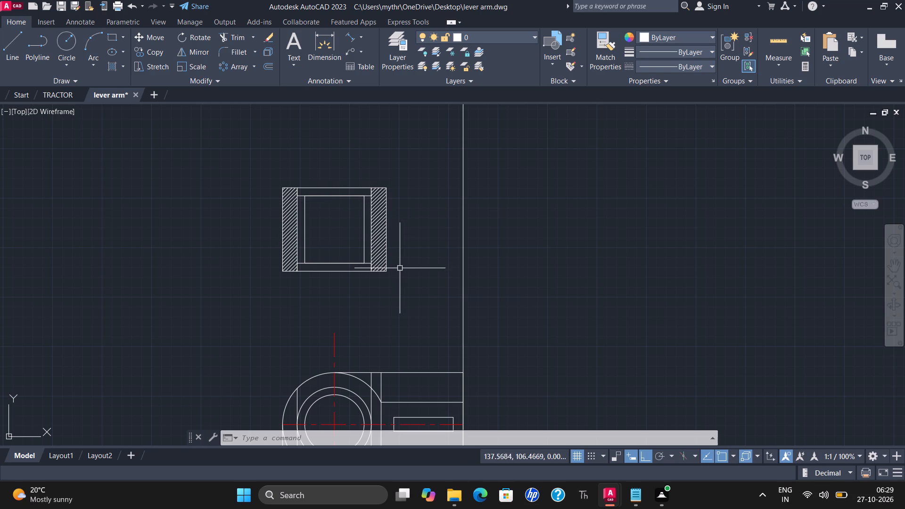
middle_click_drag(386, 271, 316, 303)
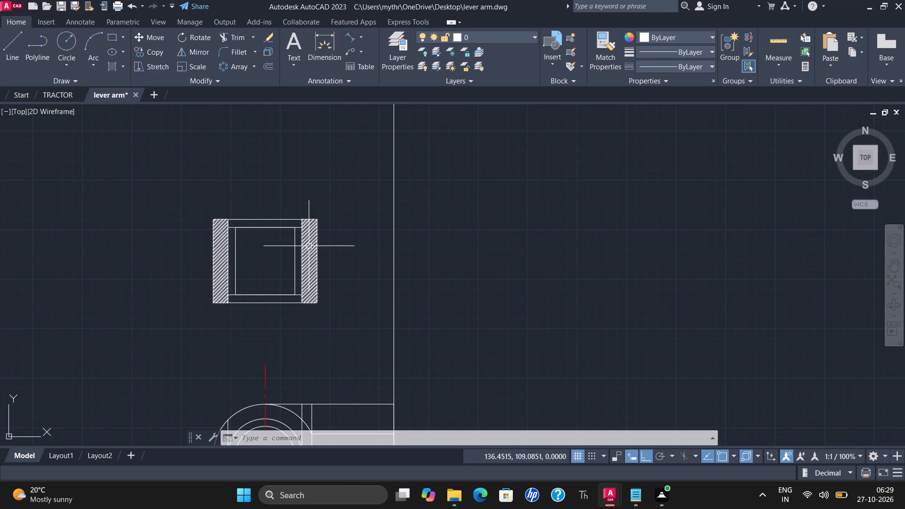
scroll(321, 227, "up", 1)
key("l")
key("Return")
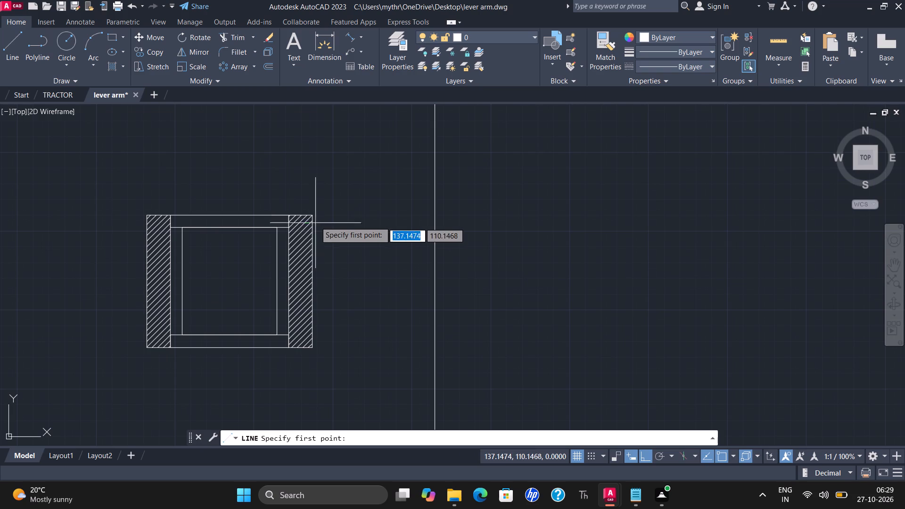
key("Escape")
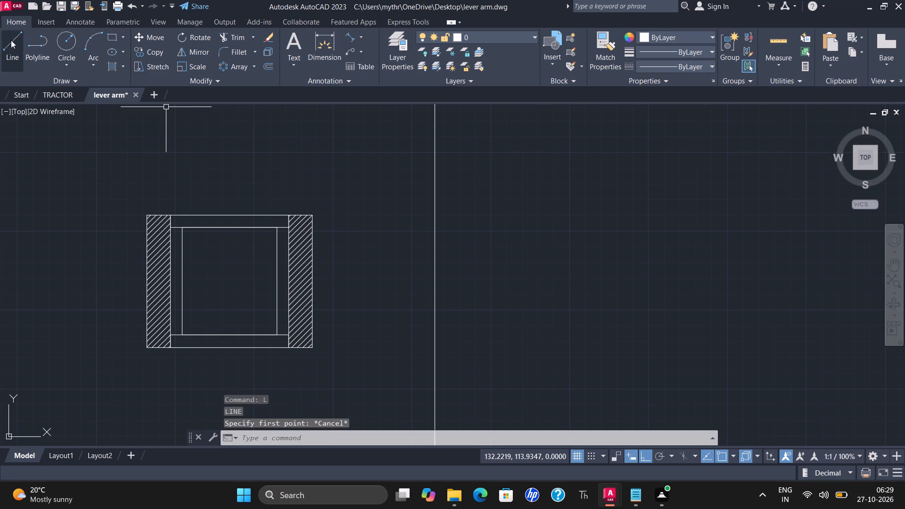
Draw a horizontal line from the upper view's top outer corner beside the right hatched strip to the vertical construction line.
left_click(7, 38)
left_click(310, 214)
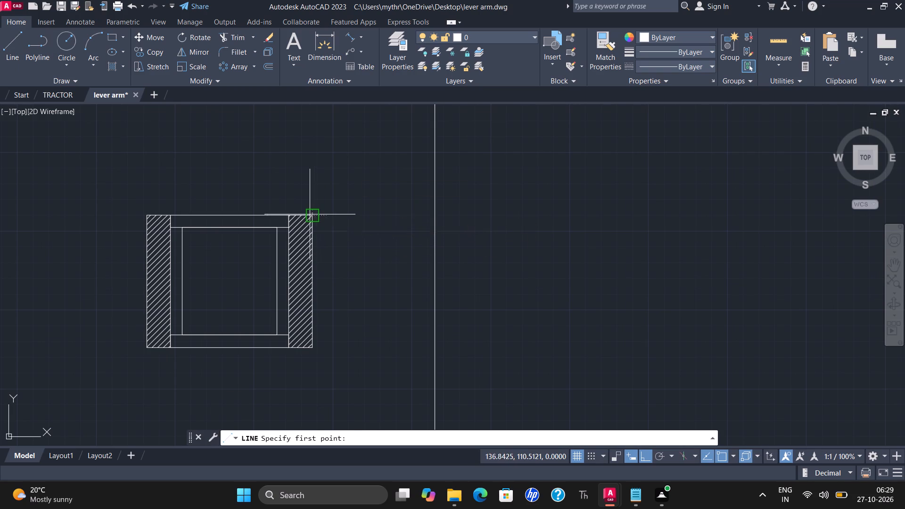
left_click(437, 217)
key("Escape")
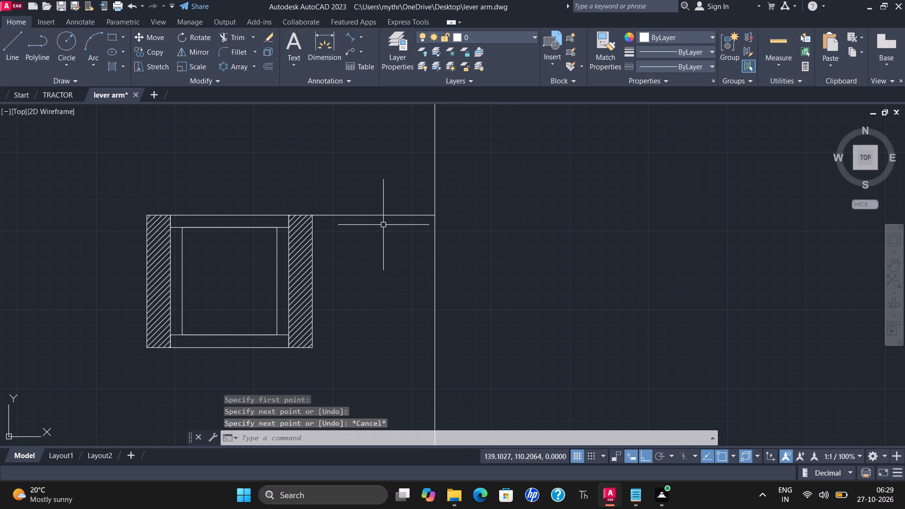
Mirror the new horizontal line about the upper view's horizontal midline, keeping the original.
left_click(200, 55)
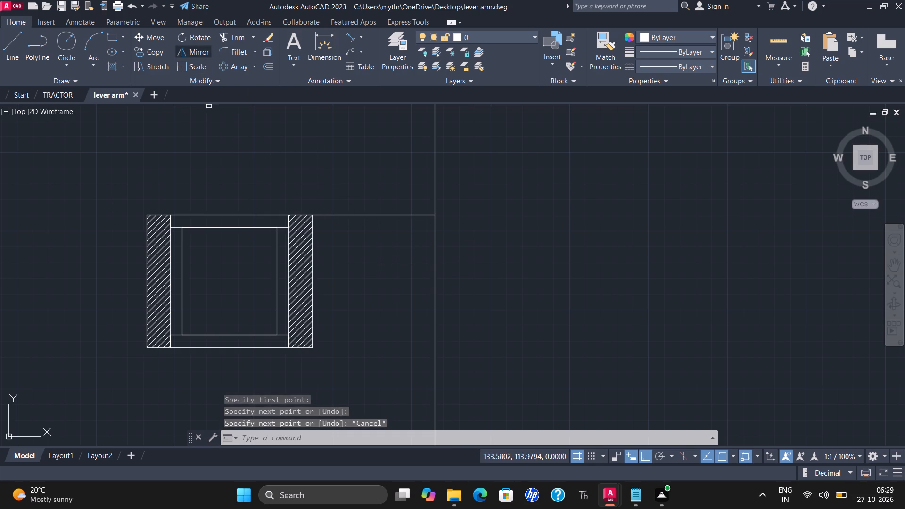
left_click(346, 214)
right_click(346, 214)
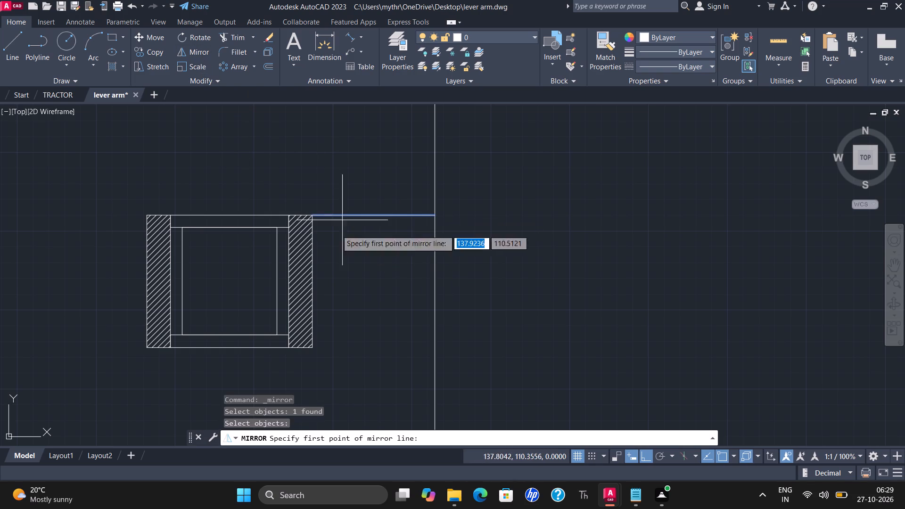
left_click(275, 282)
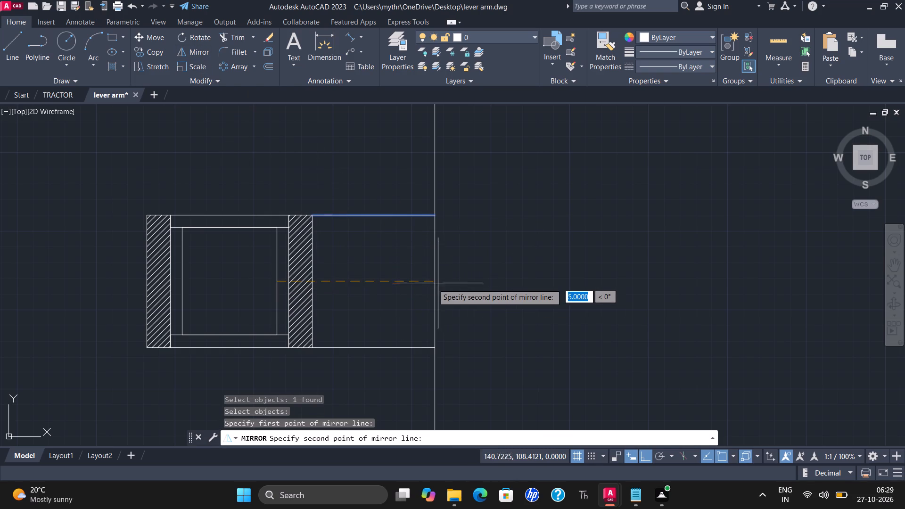
left_click(432, 284)
left_click(464, 324)
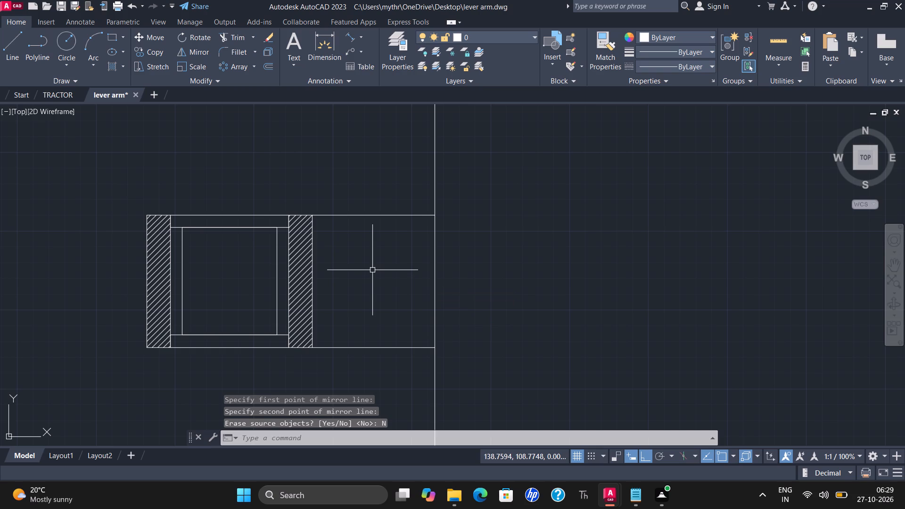
Erase the four leftover vertical construction lines running down from the first view's circles.
scroll(361, 272, "down", 1)
middle_click_drag(358, 270, 268, 195)
scroll(319, 315, "down", 1)
middle_click_drag(315, 312, 293, 276)
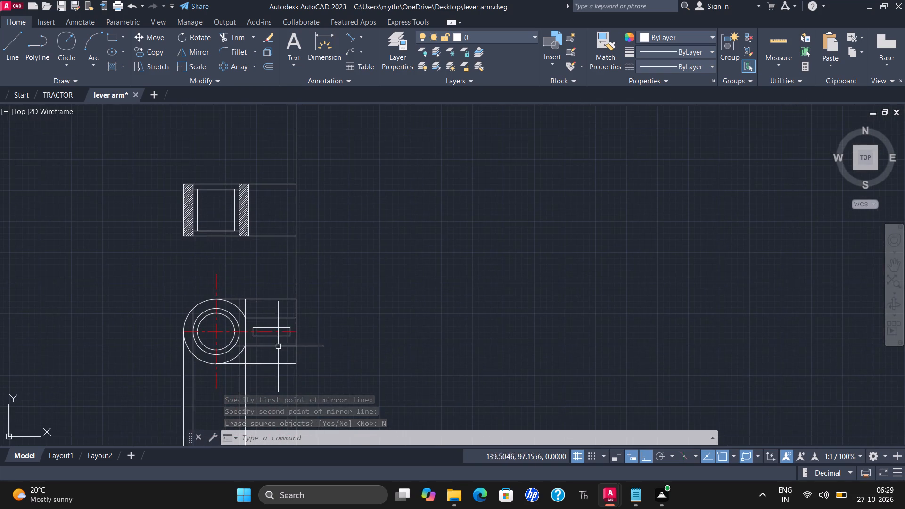
middle_click_drag(264, 328, 262, 243)
left_click_drag(264, 319, 256, 321)
left_click(230, 325)
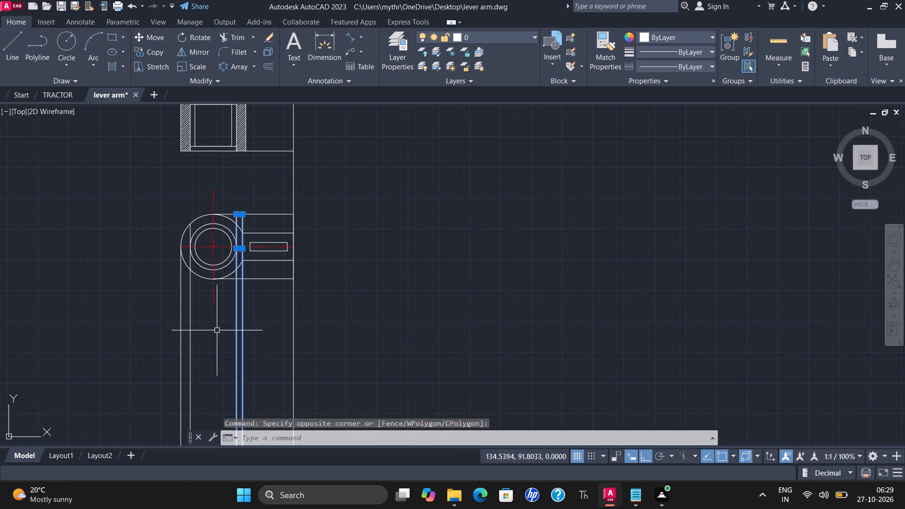
left_click(211, 331)
left_click(169, 331)
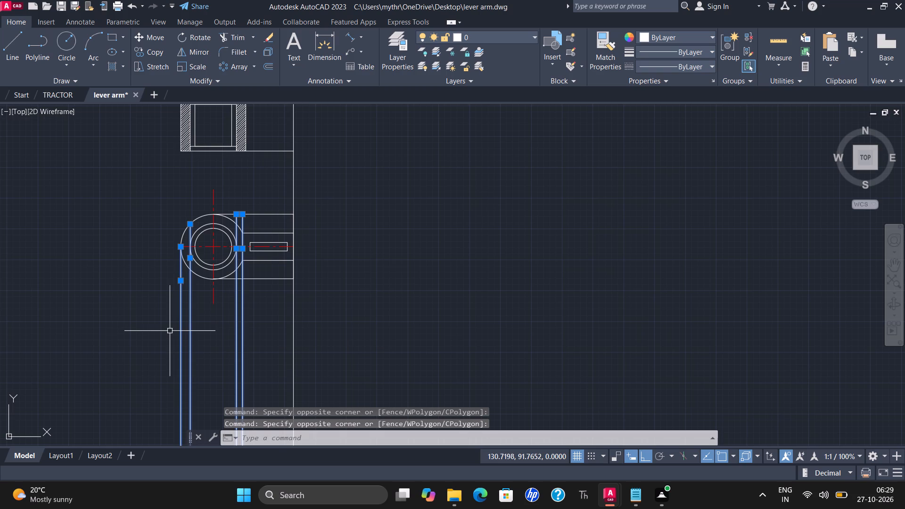
right_click(171, 331)
left_click(191, 117)
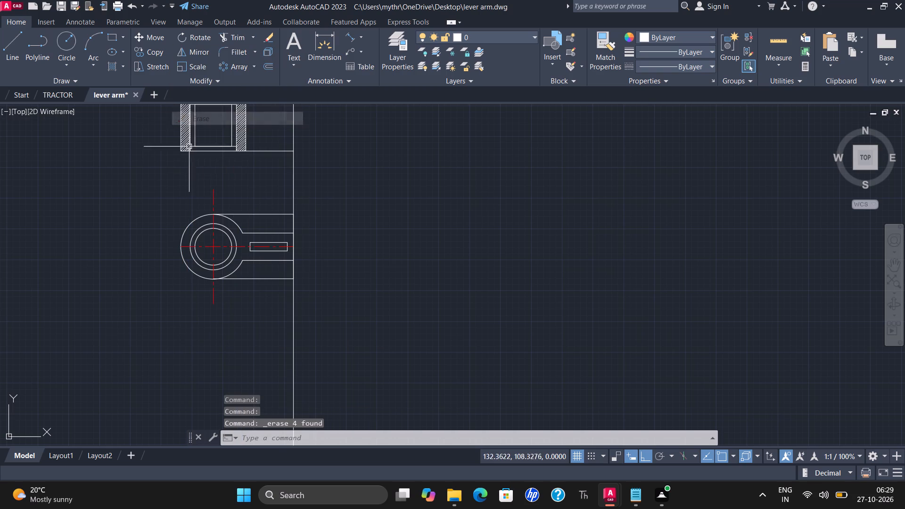
Place a vertical construction line through the right side of the small slot rectangle in the first view.
middle_click_drag(218, 173, 240, 230)
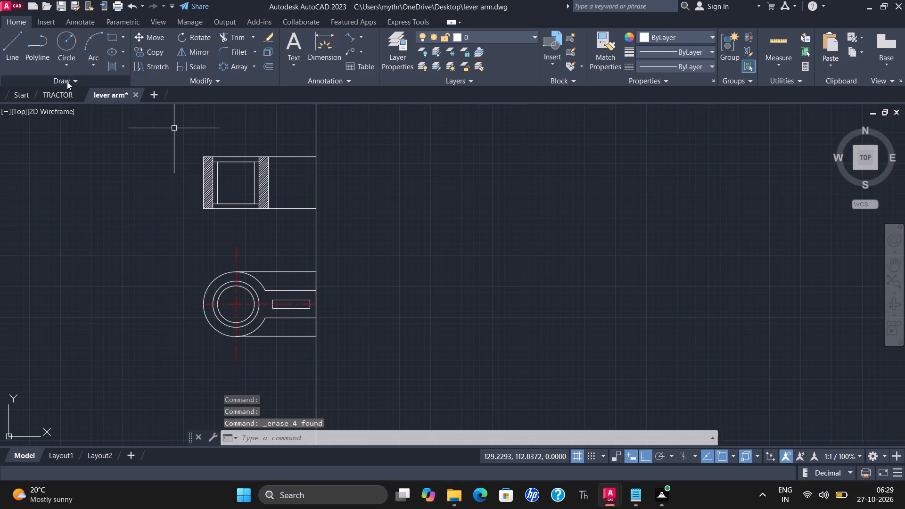
left_click(67, 80)
left_click(35, 97)
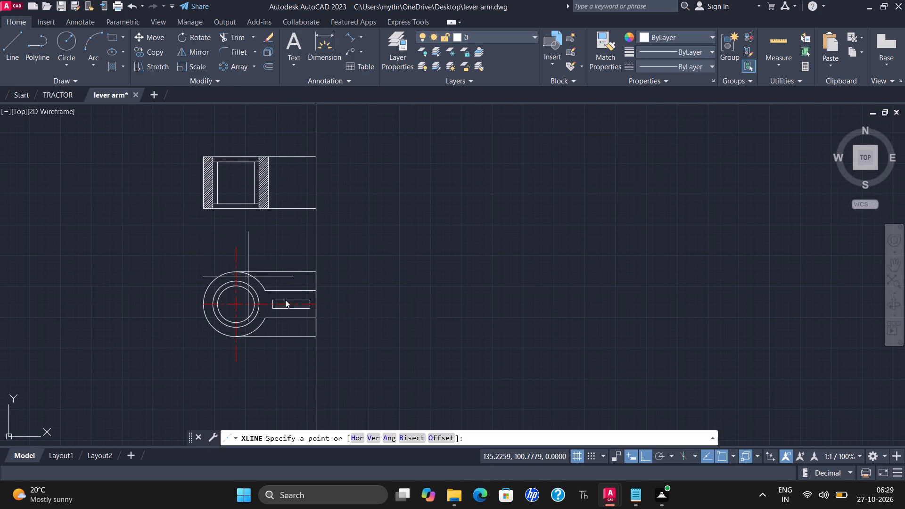
scroll(313, 317, "up", 2)
left_click(304, 301)
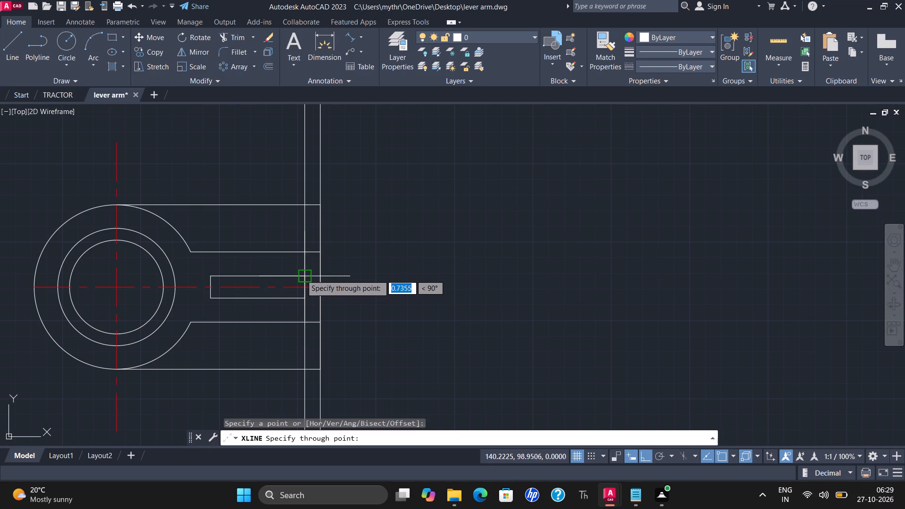
left_click(301, 274)
key("Escape")
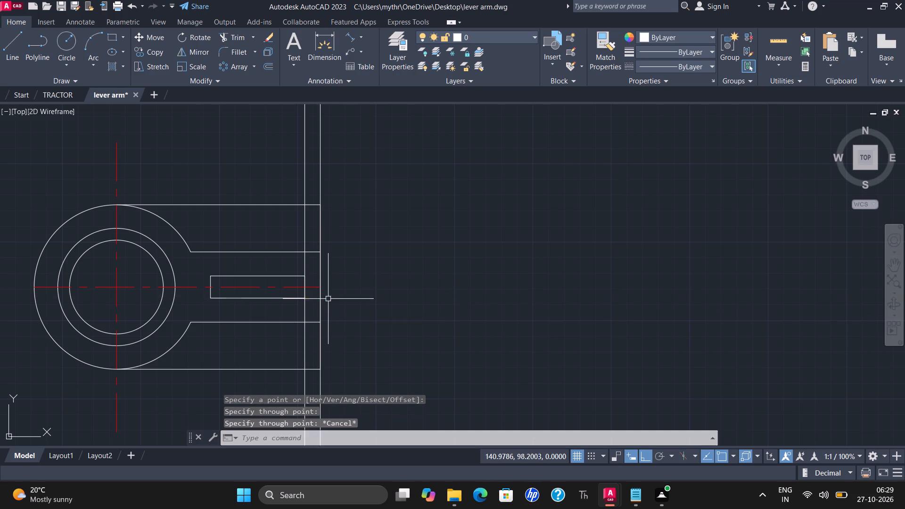
Place a vertical construction line through the left side of the first view's small slot rectangle.
scroll(328, 281, "down", 2)
middle_click_drag(347, 233, 364, 283)
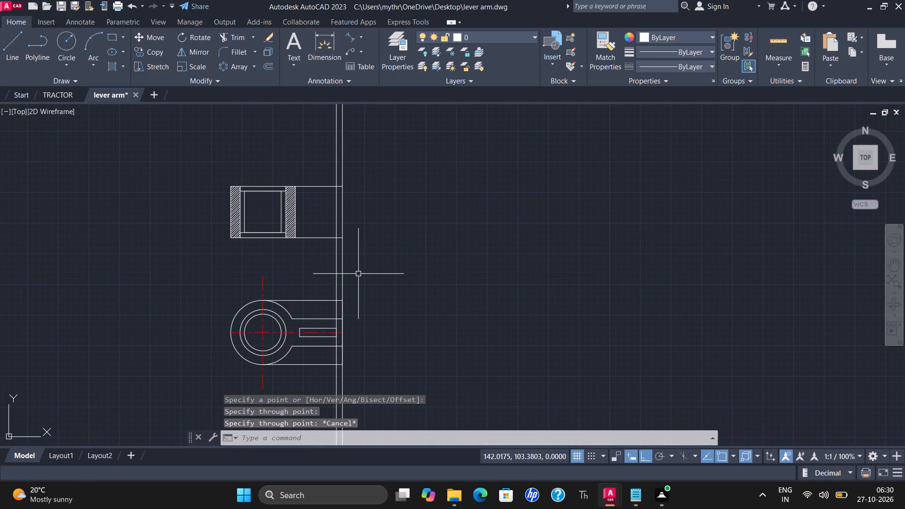
middle_click_drag(249, 251, 263, 219)
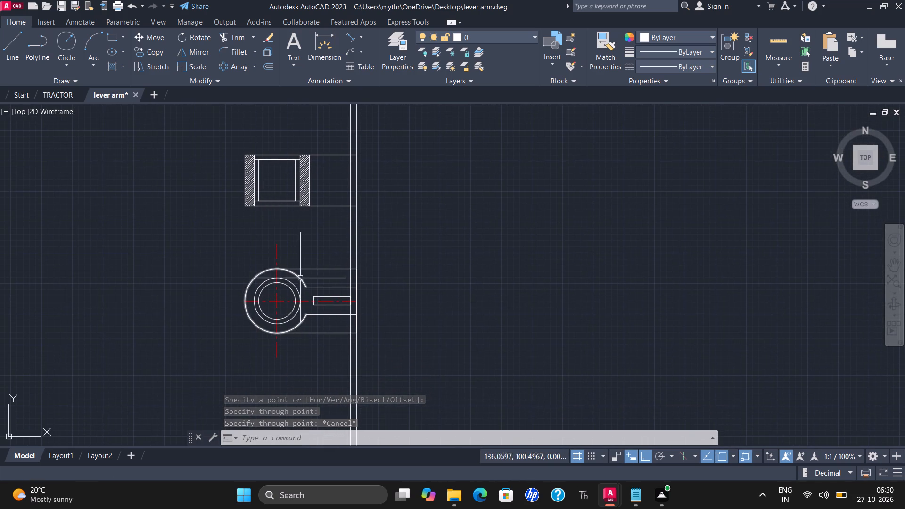
left_click(78, 81)
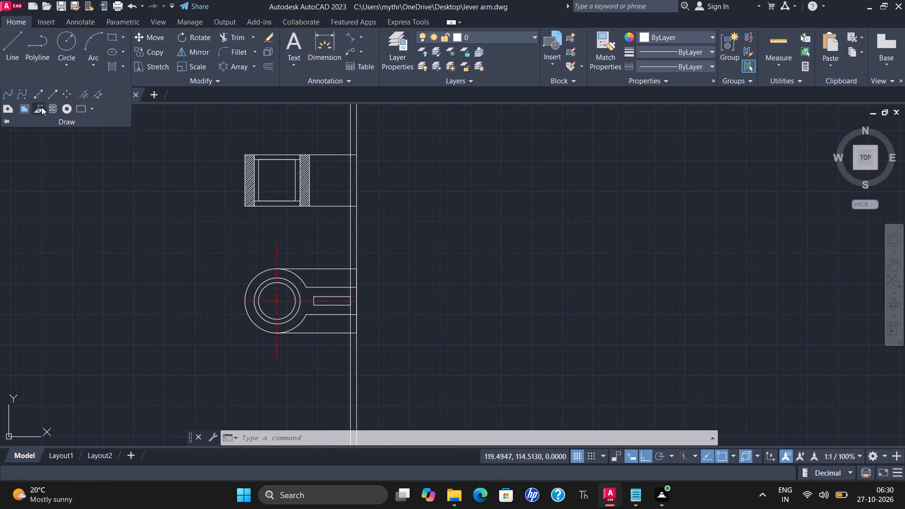
left_click(31, 96)
left_click(33, 95)
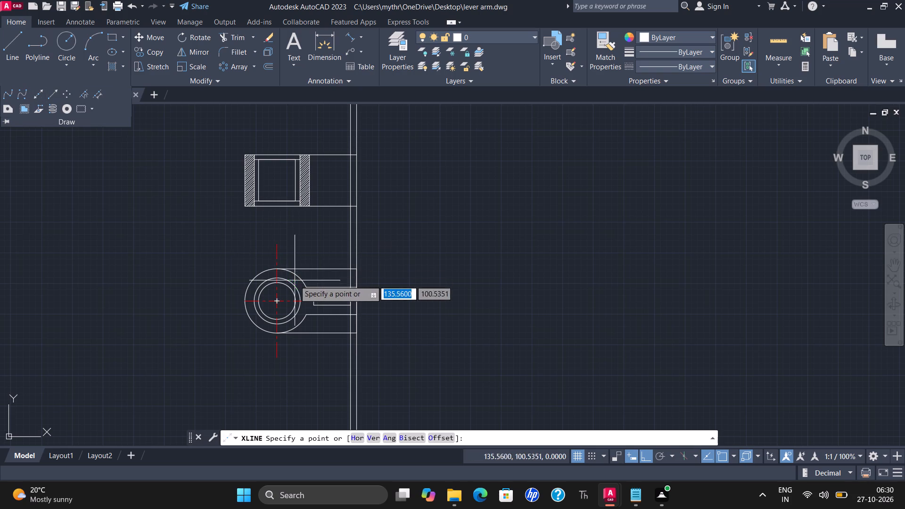
scroll(304, 293, "up", 2)
left_click(321, 321)
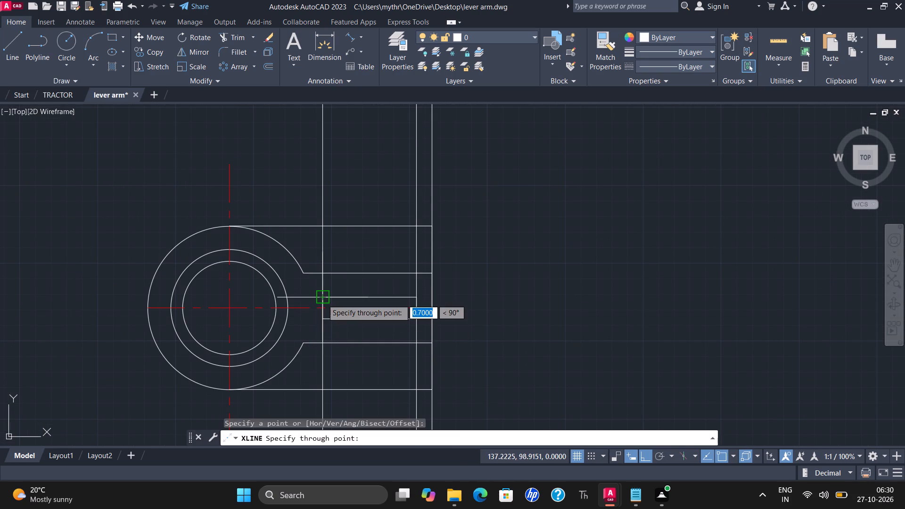
left_click(322, 299)
key("Escape")
Draw a horizontal line from the midpoint of the inner rectangle's right side to the outermost vertical line in the upper view.
scroll(335, 281, "down", 2)
middle_click_drag(337, 229, 321, 270)
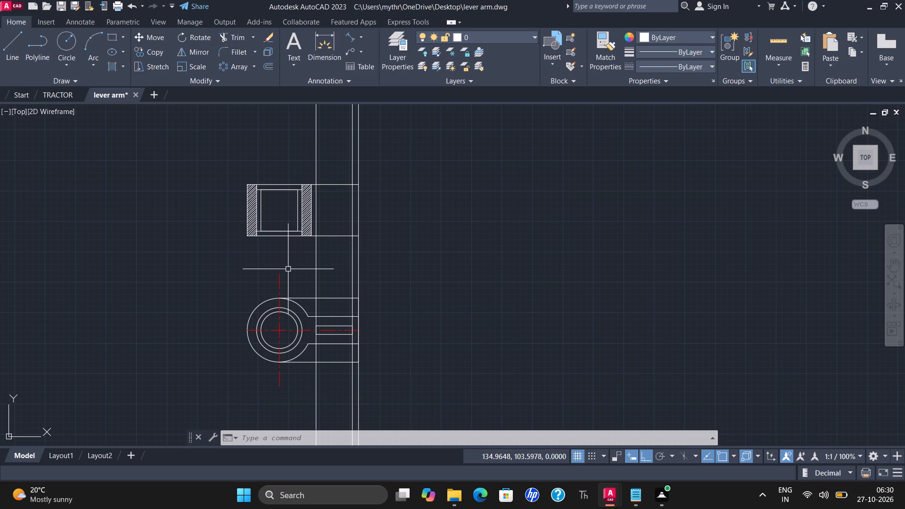
scroll(288, 269, "down", 1)
middle_click_drag(288, 269, 311, 265)
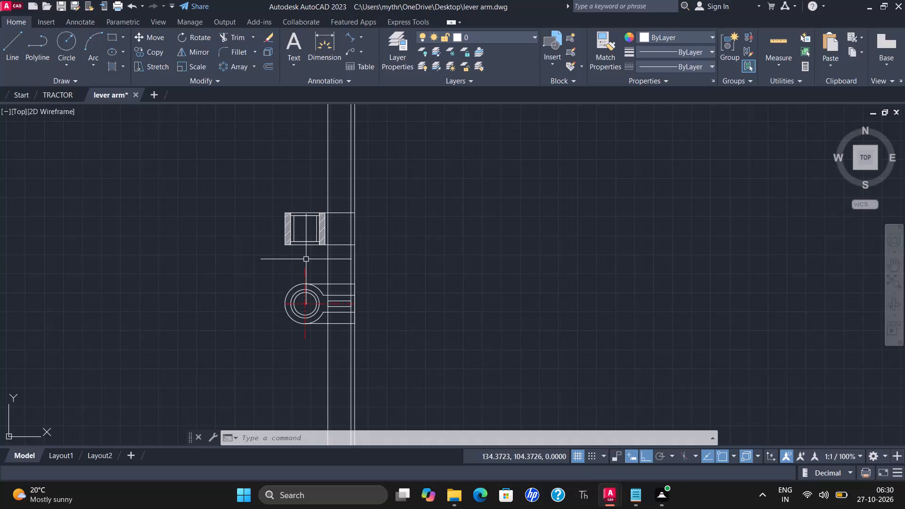
scroll(331, 217, "up", 2)
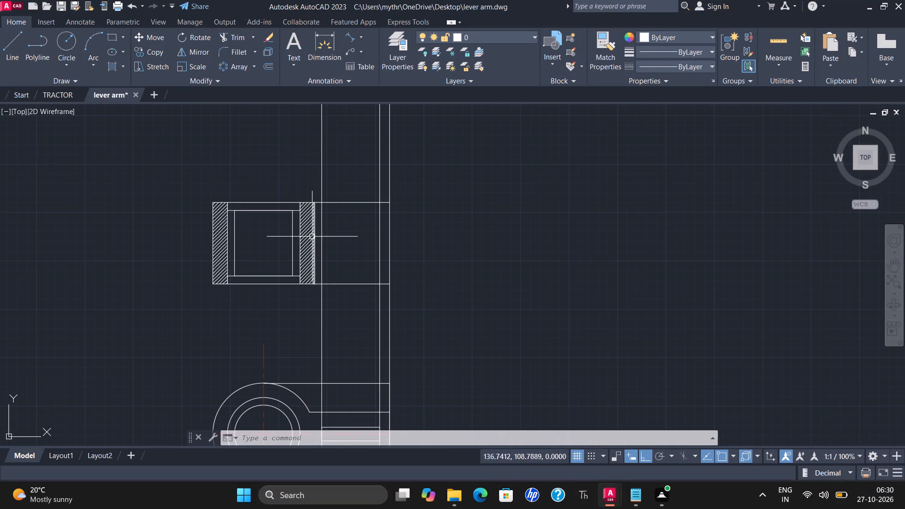
scroll(312, 237, "up", 2)
left_click(73, 80)
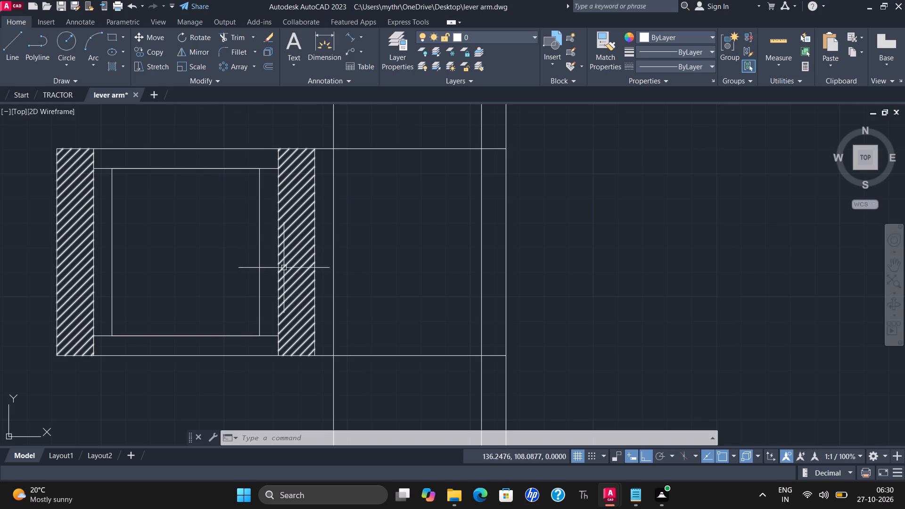
key("Escape")
left_click(19, 40)
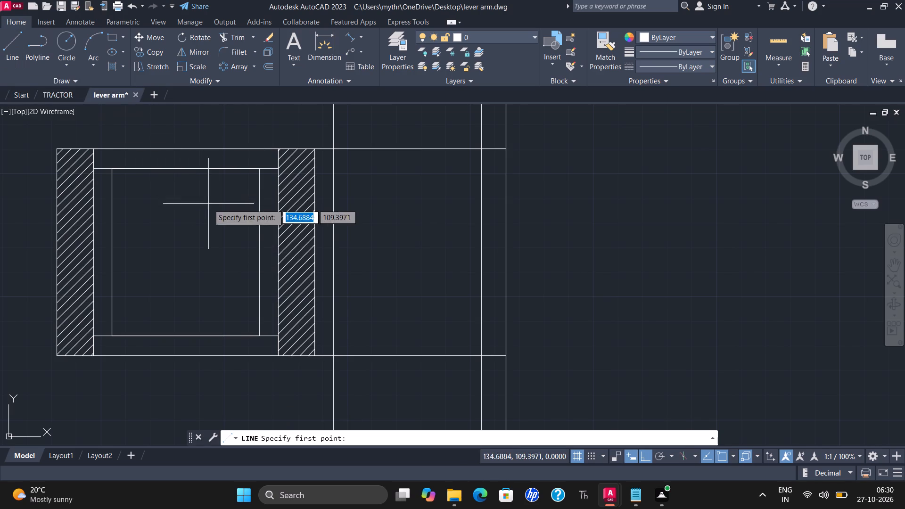
left_click(255, 251)
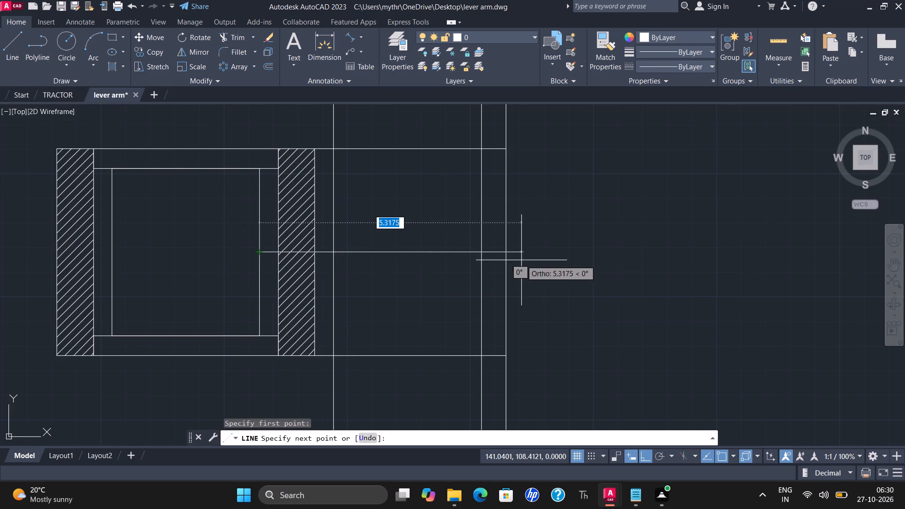
left_click(505, 252)
key("Escape")
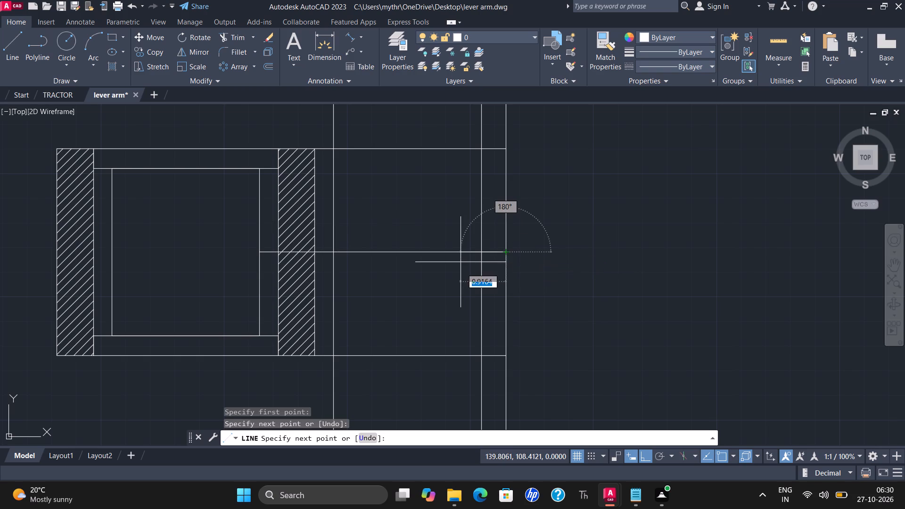
Trim the new horizontal line between the hatched wall and nearest vertical construction line, and erase its leftover piece crossing the hatching.
scroll(299, 252, "up", 2)
type("tr")
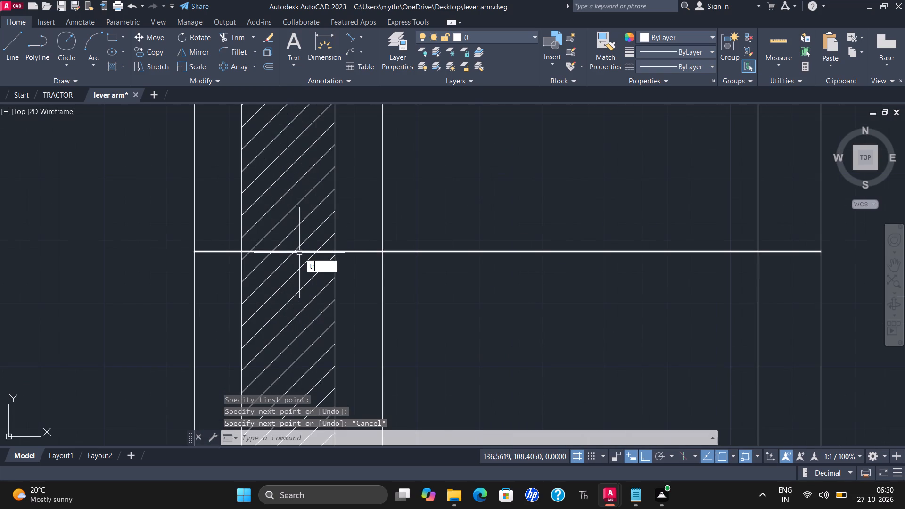
key("Return")
left_click(356, 250)
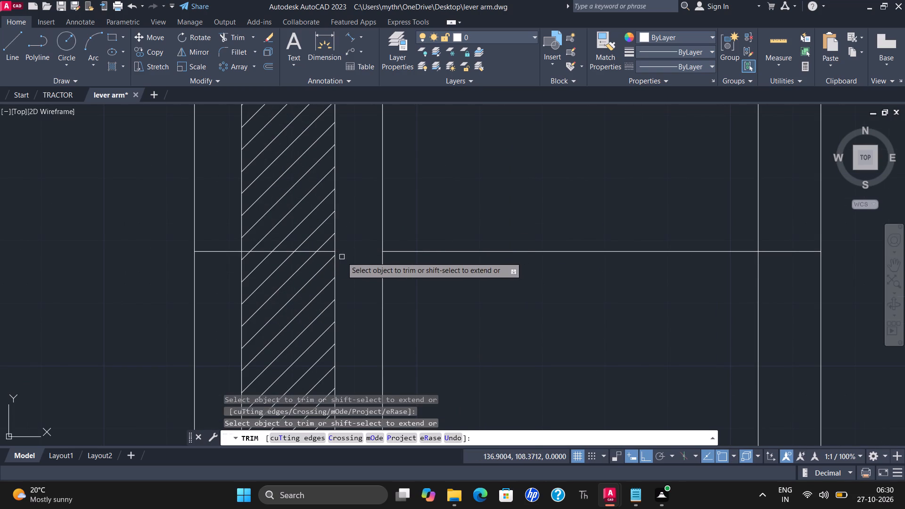
key("Escape")
left_click(236, 251)
right_click(236, 251)
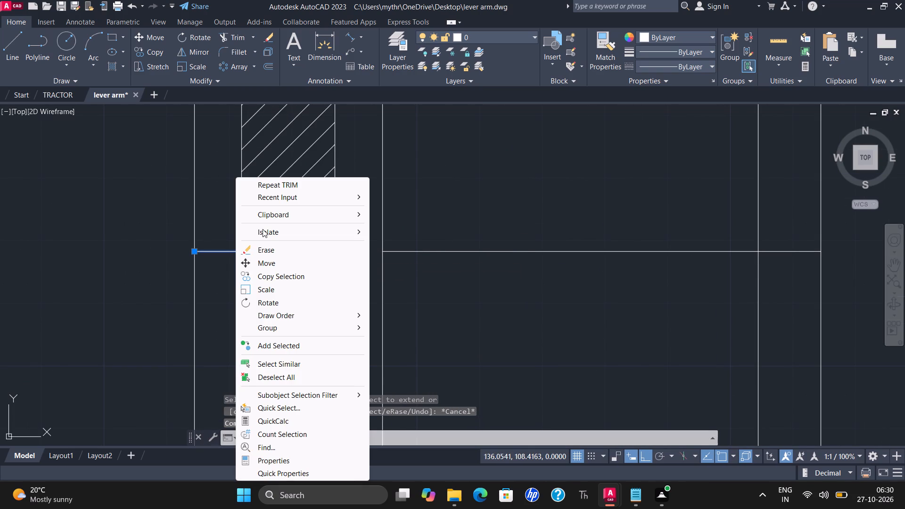
left_click(265, 251)
scroll(421, 253, "down", 2)
middle_click_drag(442, 236, 439, 236)
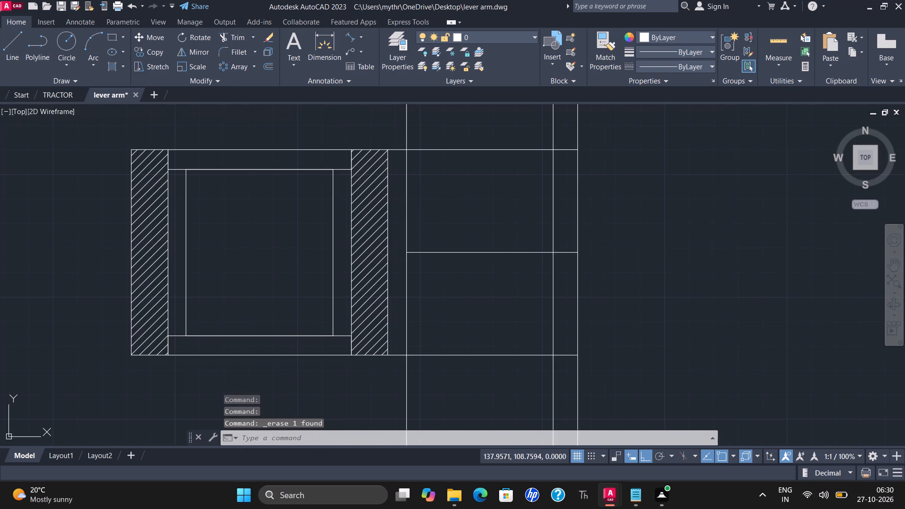
middle_click_drag(439, 236, 403, 233)
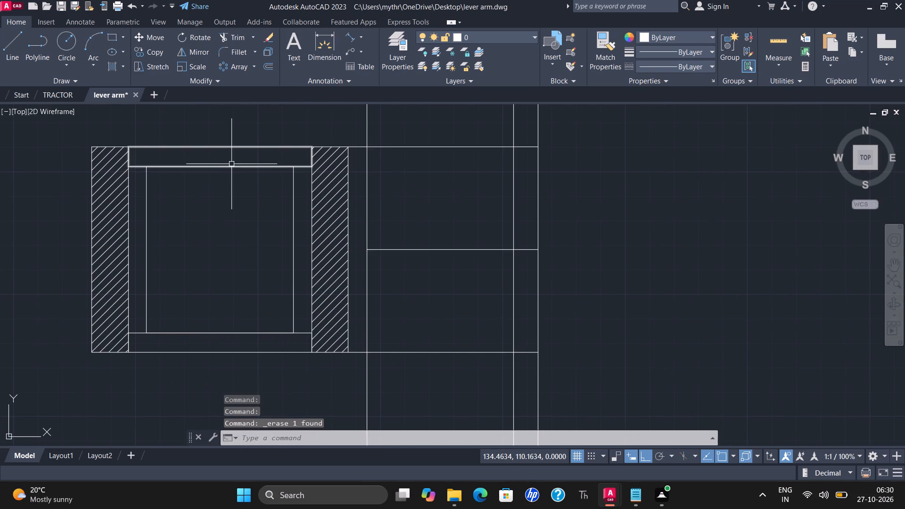
Extend the horizontal centre line back to the outer edge of the hatched wall in the upper view.
key("e")
key("x")
key("Return")
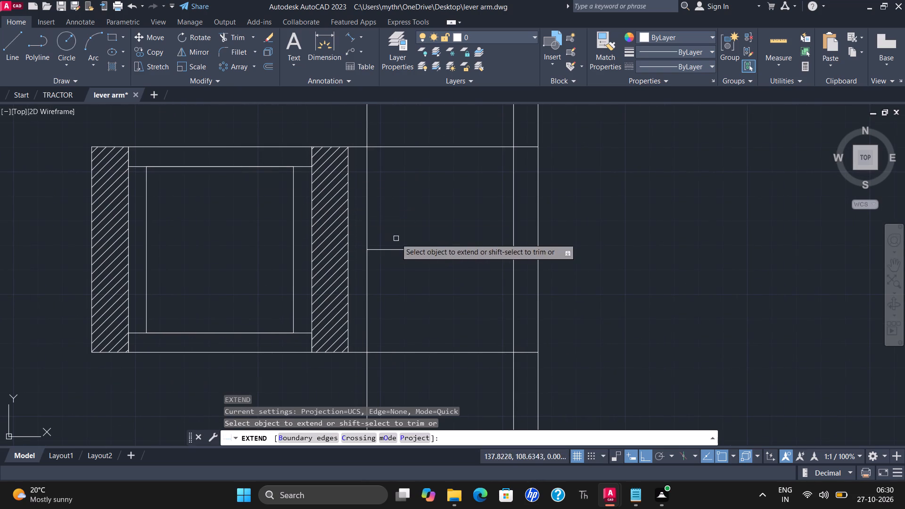
left_click_drag(396, 238, 392, 243)
left_click(387, 265)
key("Escape")
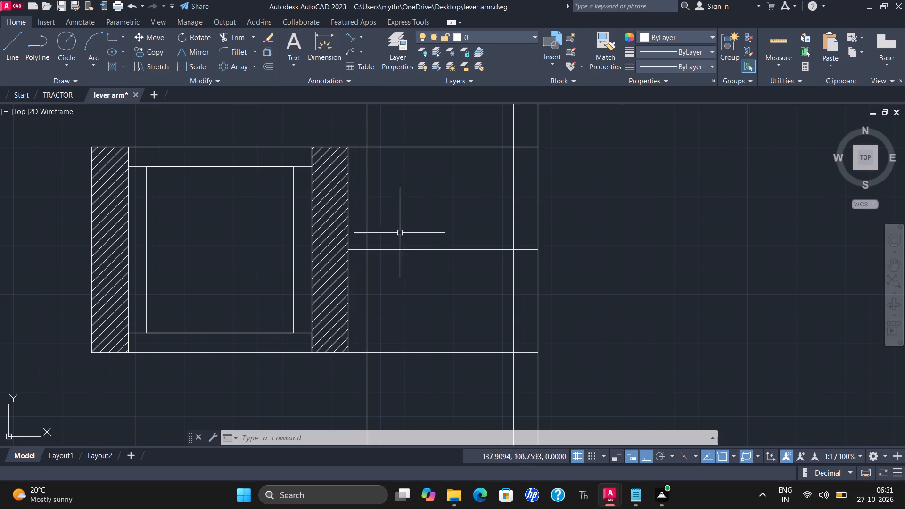
Offset the horizontal centre line by 0.35 both above and below.
left_click(263, 64)
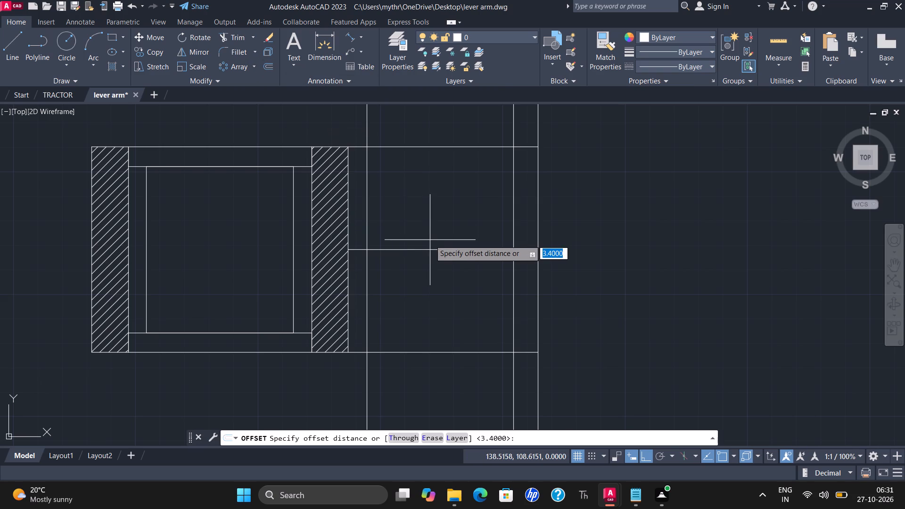
type("0.3")
key("5")
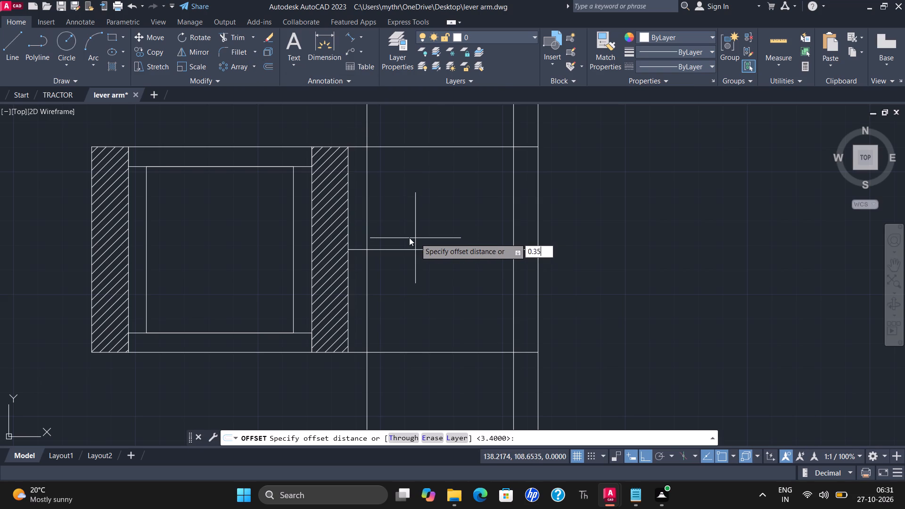
key("Return")
left_click(414, 248)
left_click(412, 237)
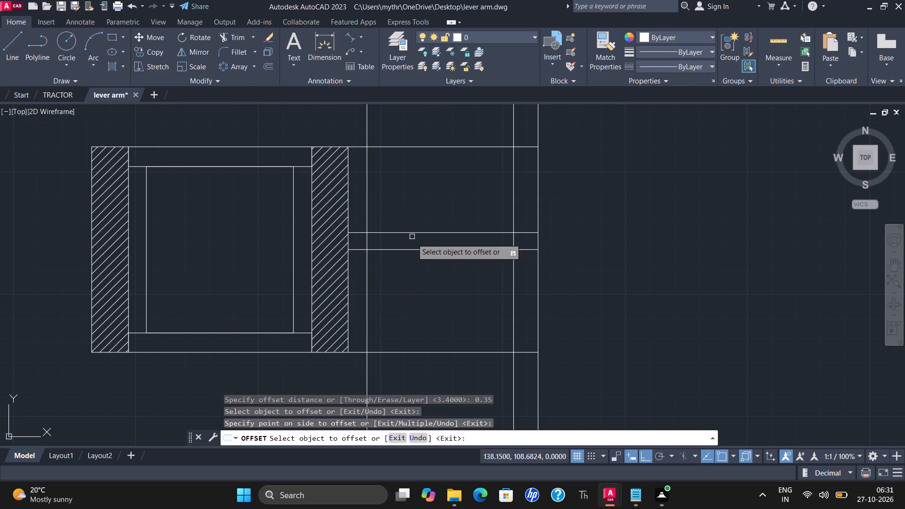
left_click(412, 248)
left_click(407, 266)
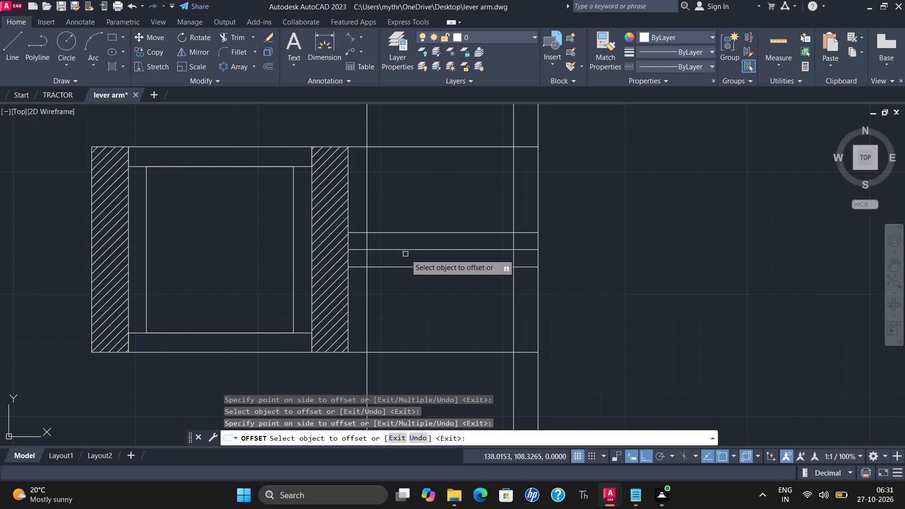
key("Escape")
Trim the three arm lines back to the second-outermost vertical construction line in the upper view.
middle_click_drag(405, 260, 380, 224)
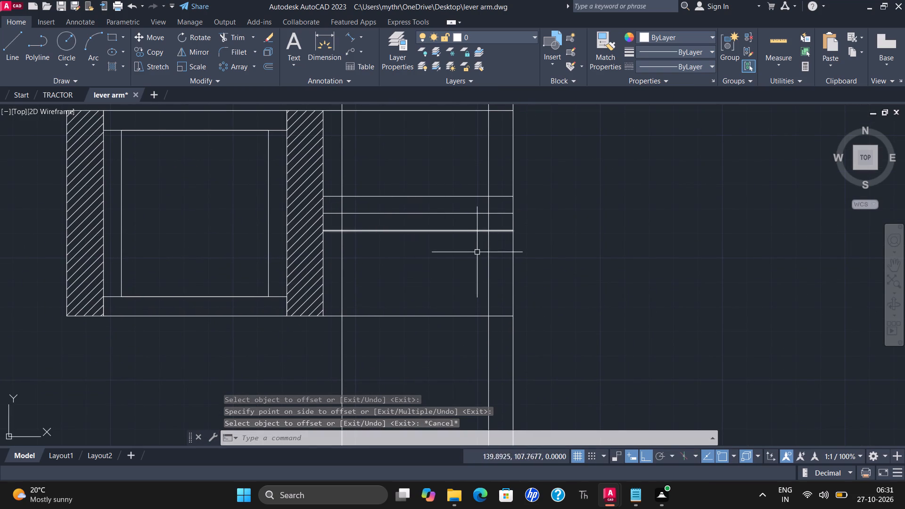
key("t")
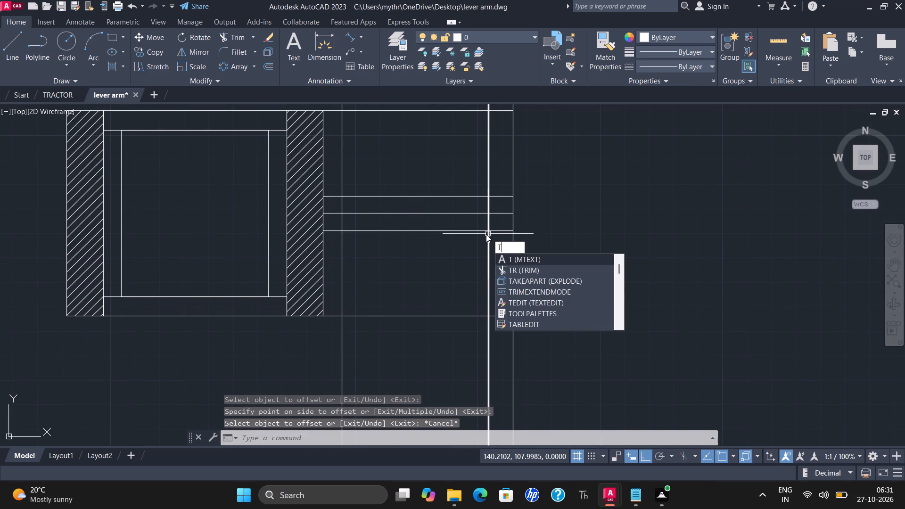
key("Escape")
left_click(223, 31)
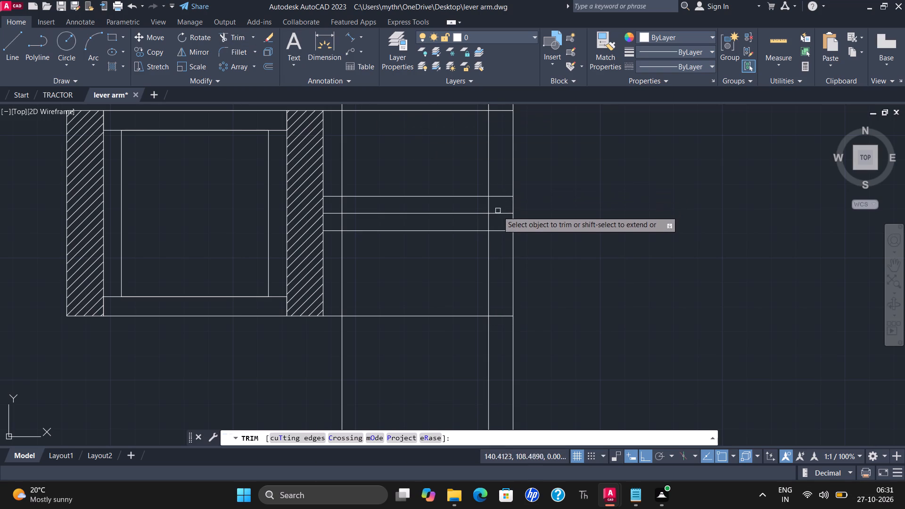
scroll(494, 222, "up", 2)
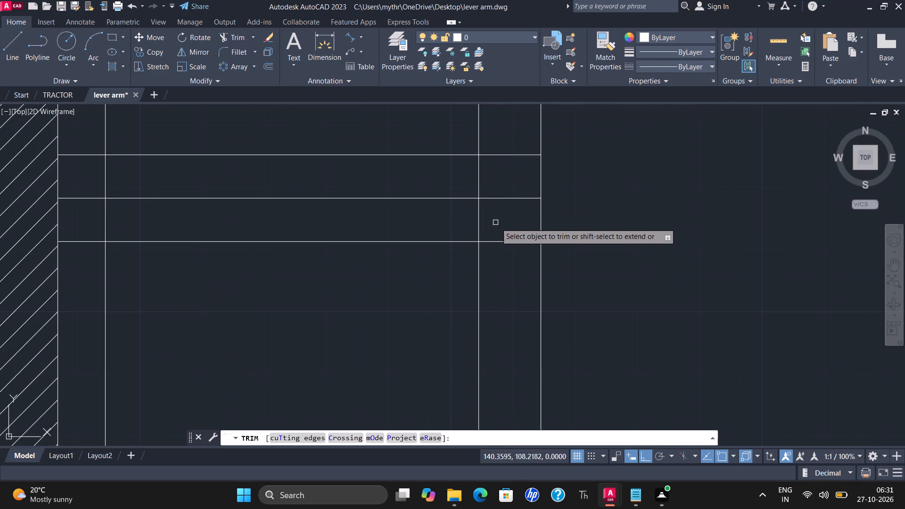
left_click(510, 196)
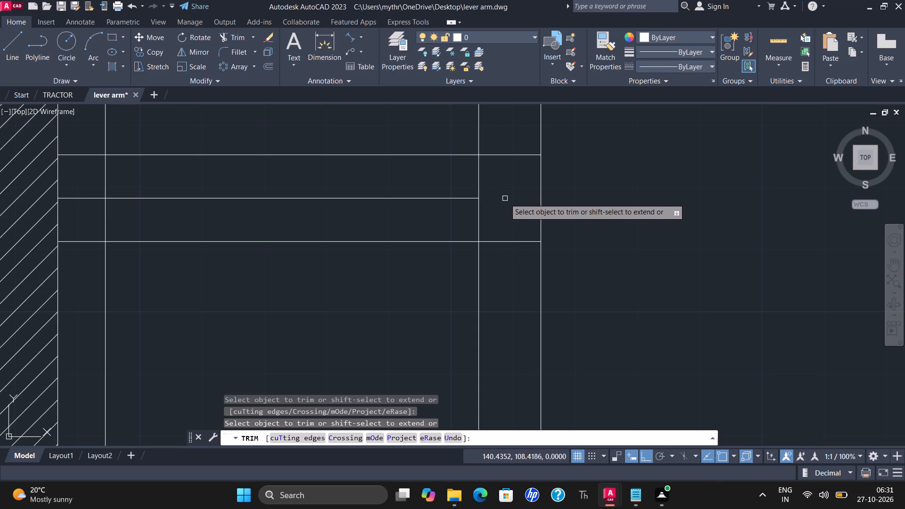
left_click(514, 157)
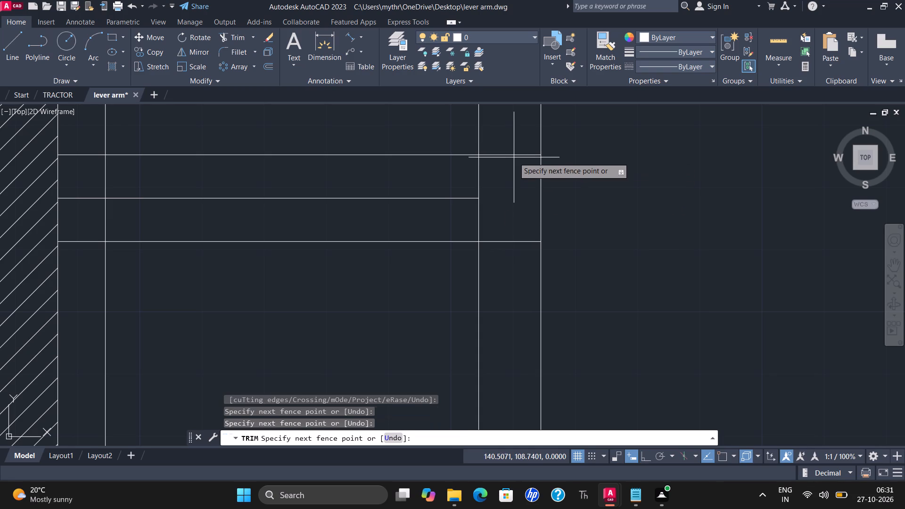
left_click(509, 150)
left_click_drag(507, 215, 503, 229)
left_click(498, 252)
left_click(507, 231)
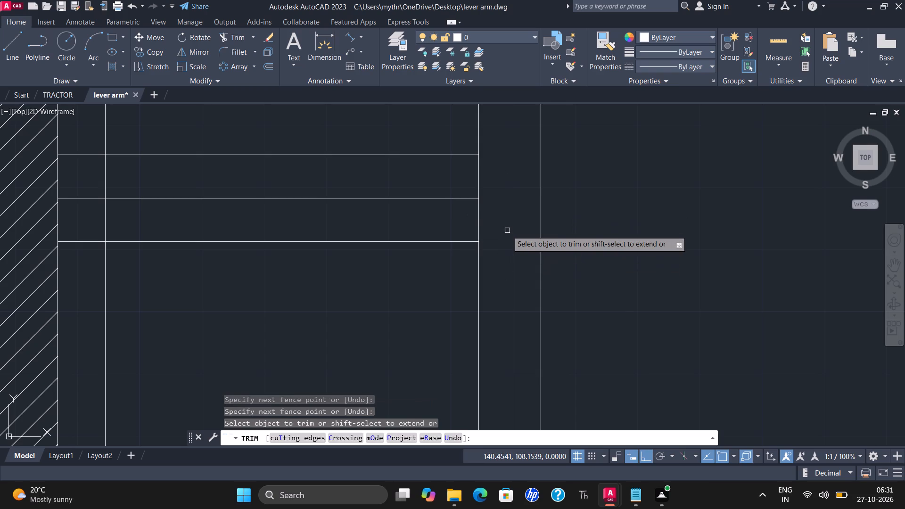
key("Escape")
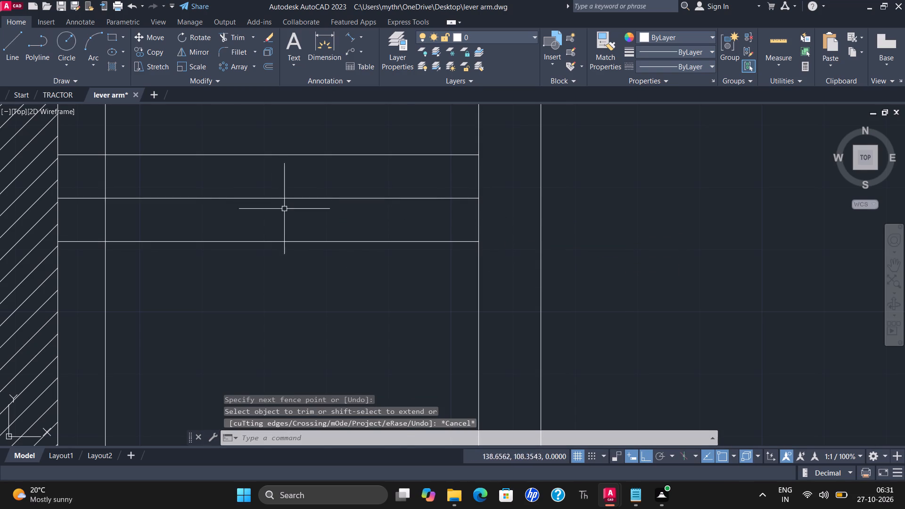
Erase the middle one of the three horizontal arm lines, leaving the offset pair.
scroll(286, 218, "down", 1)
middle_click_drag(285, 218, 345, 222)
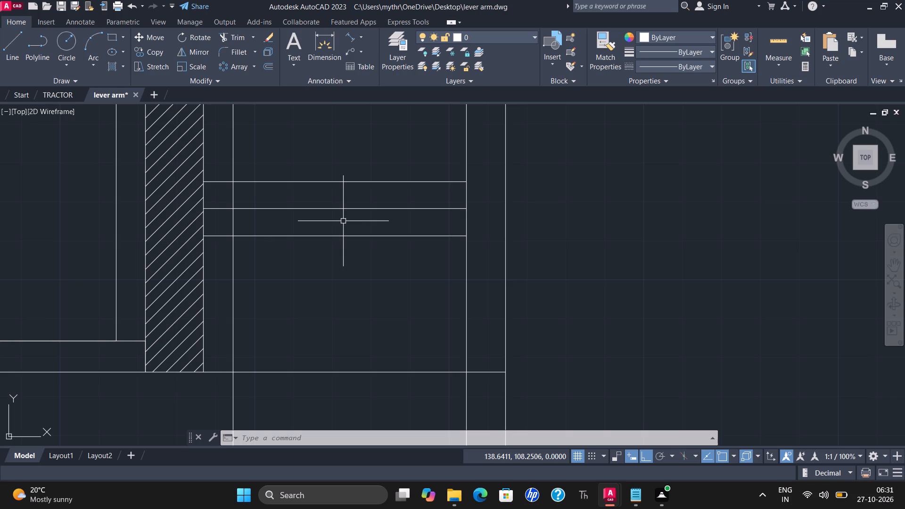
scroll(343, 221, "down", 1)
scroll(313, 217, "up", 2)
left_click(327, 209)
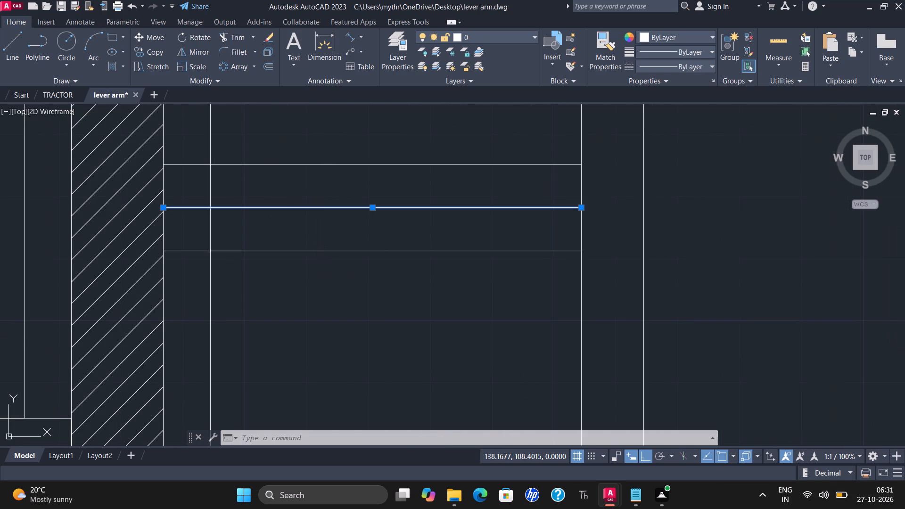
right_click_drag(309, 199, 303, 204)
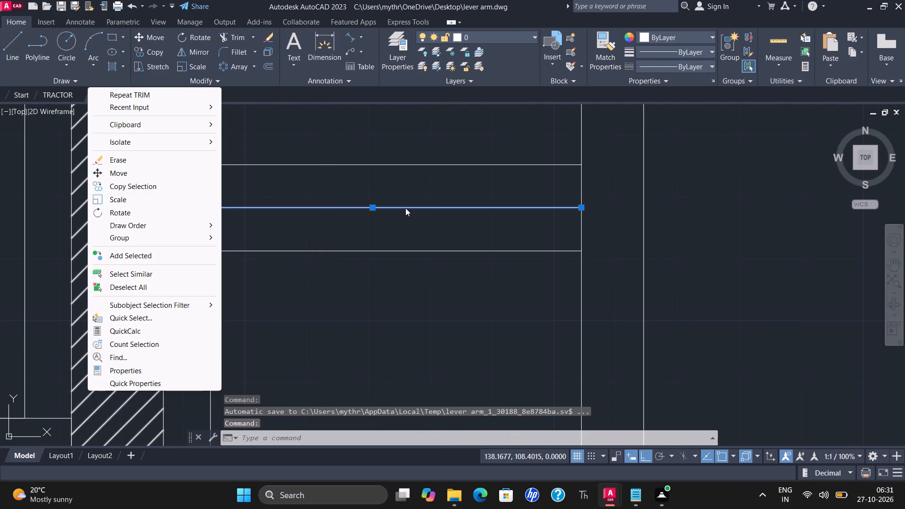
left_click(131, 164)
scroll(235, 205, "down", 1)
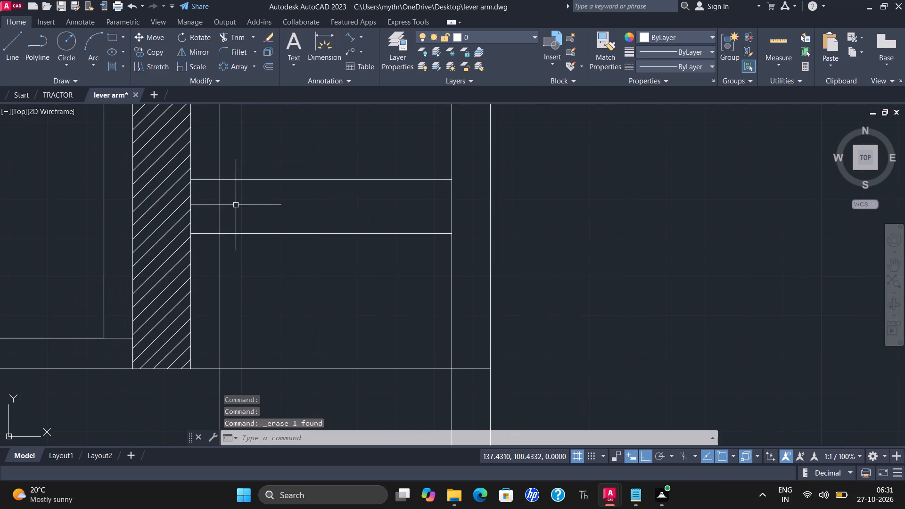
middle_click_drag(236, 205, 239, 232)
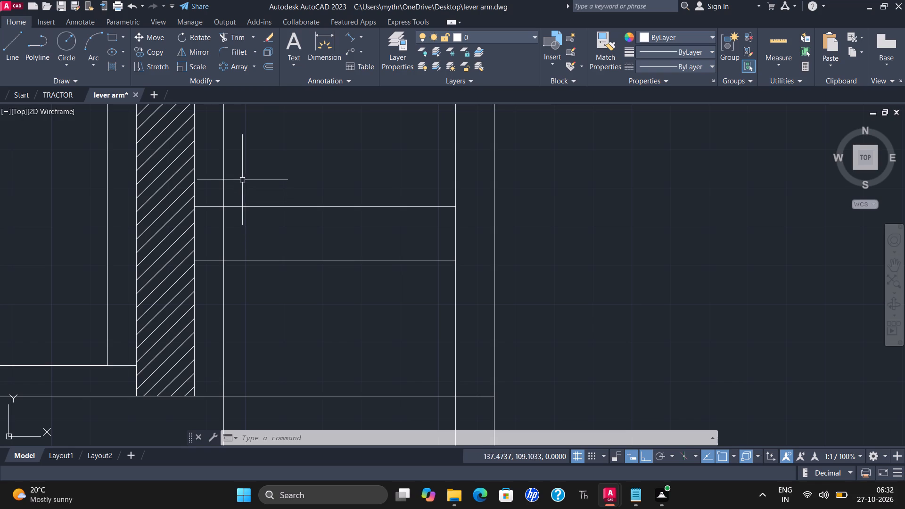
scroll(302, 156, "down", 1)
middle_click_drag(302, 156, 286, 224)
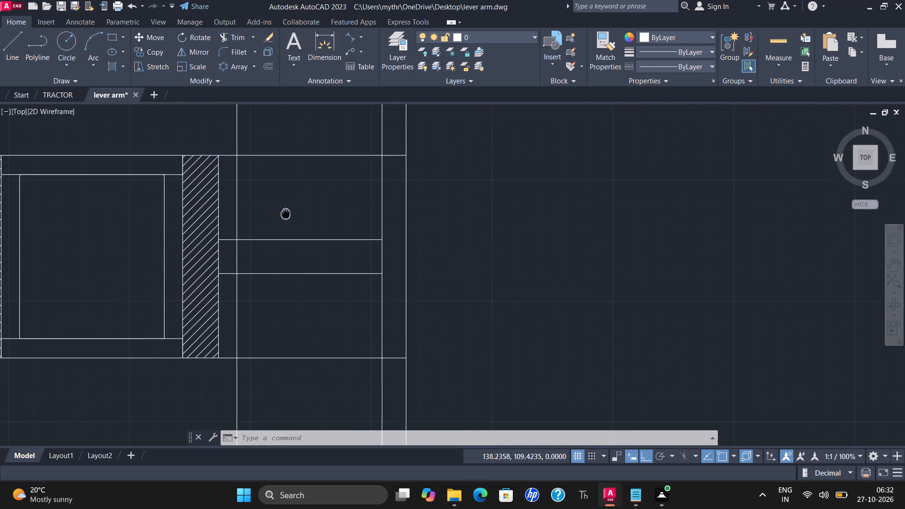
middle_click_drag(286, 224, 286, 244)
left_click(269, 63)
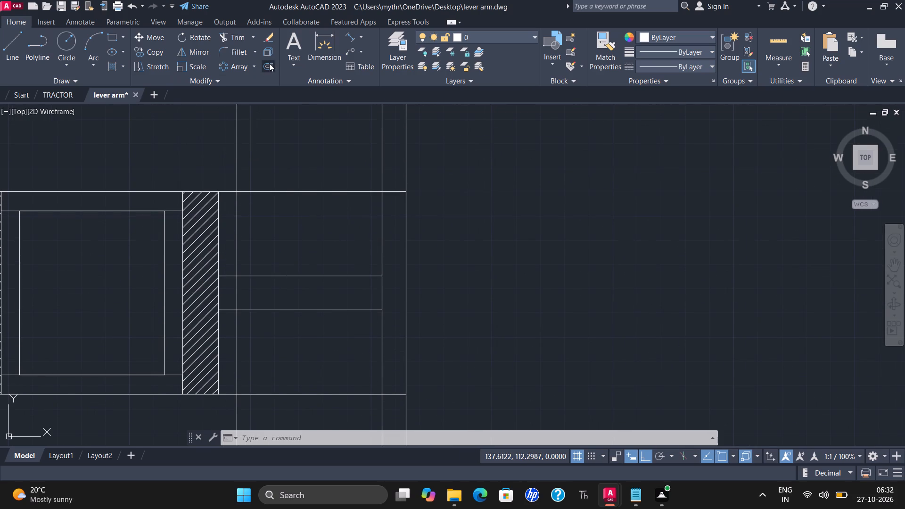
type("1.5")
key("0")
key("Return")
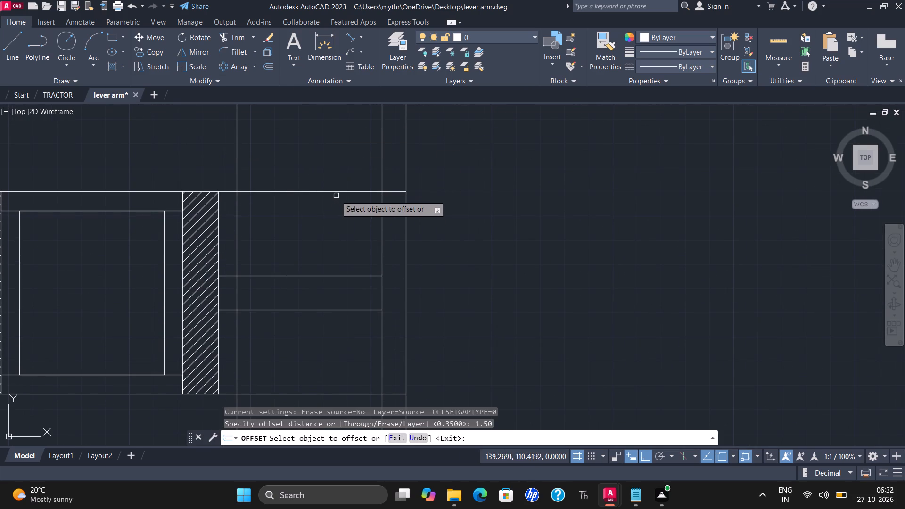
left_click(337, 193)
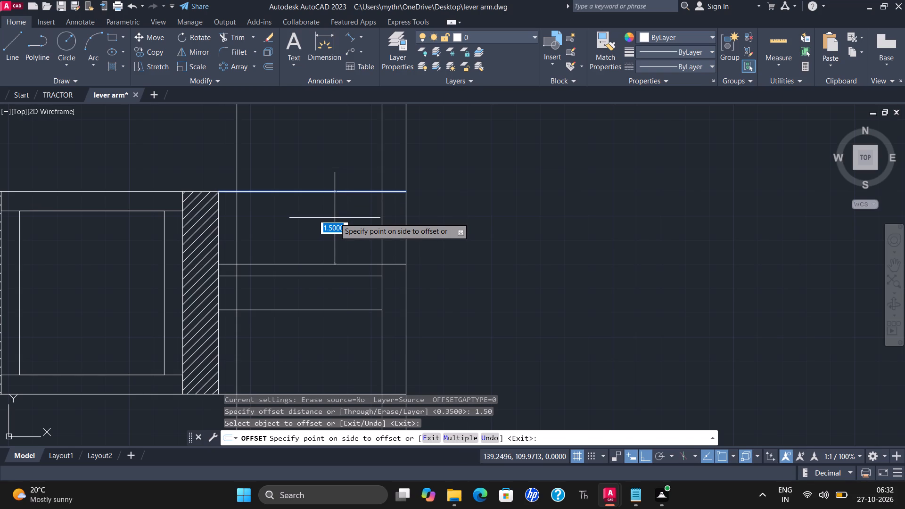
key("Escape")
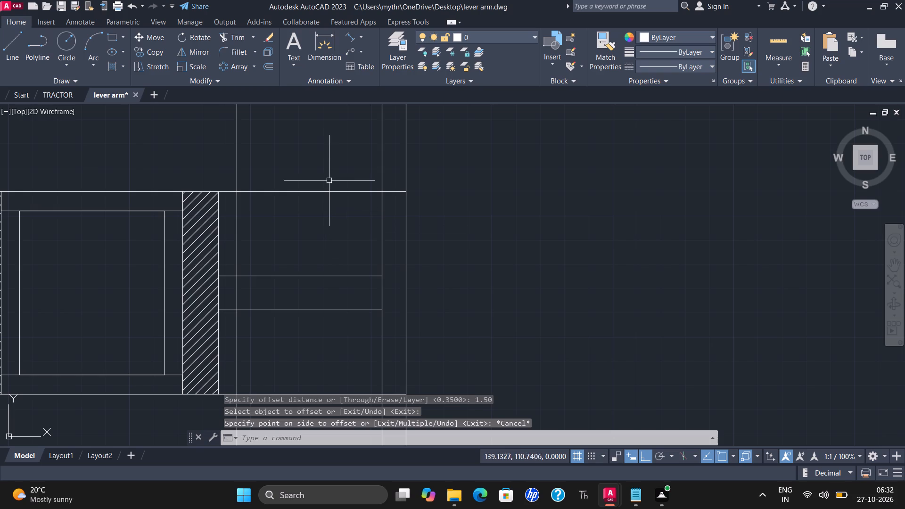
Offset the upper view's top and bottom projection lines inward by 0.90 beside the hatched wall.
left_click(275, 69)
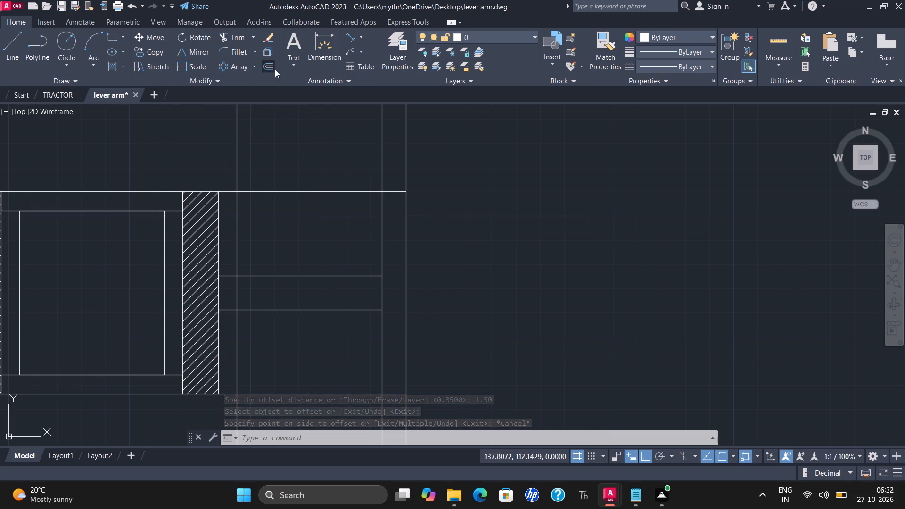
type("0.90")
key("Return")
left_click(302, 189)
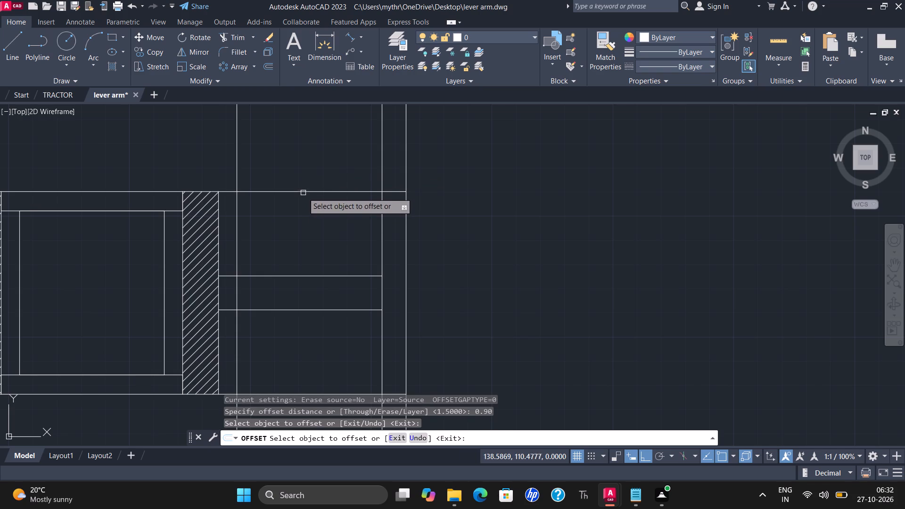
left_click(303, 193)
left_click(303, 202)
scroll(305, 207, "down", 2)
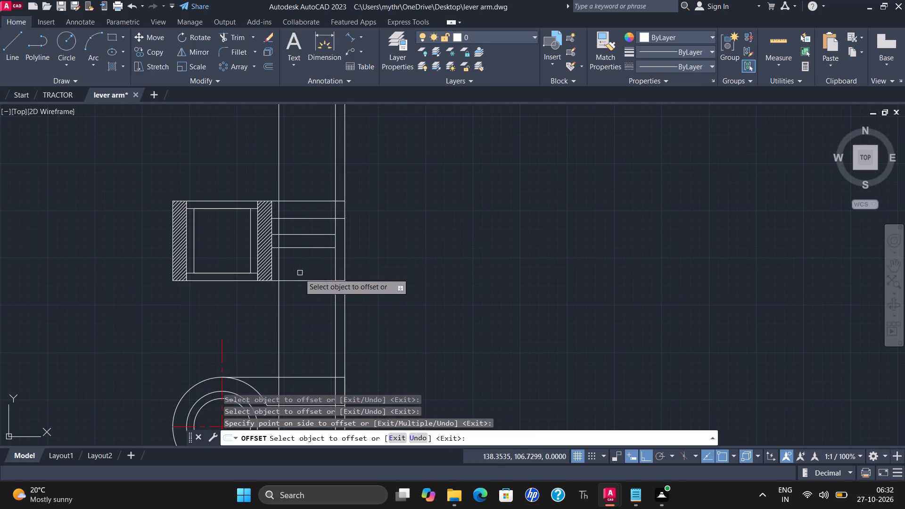
left_click(298, 280)
left_click(296, 271)
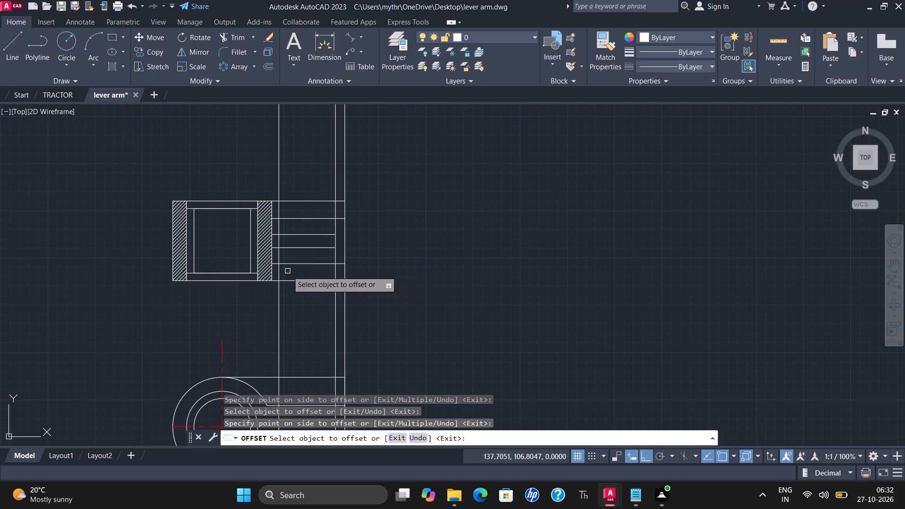
key("Escape")
Offset the pair of horizontal arm lines outward by 0.1, one above and one below.
scroll(297, 239, "up", 2)
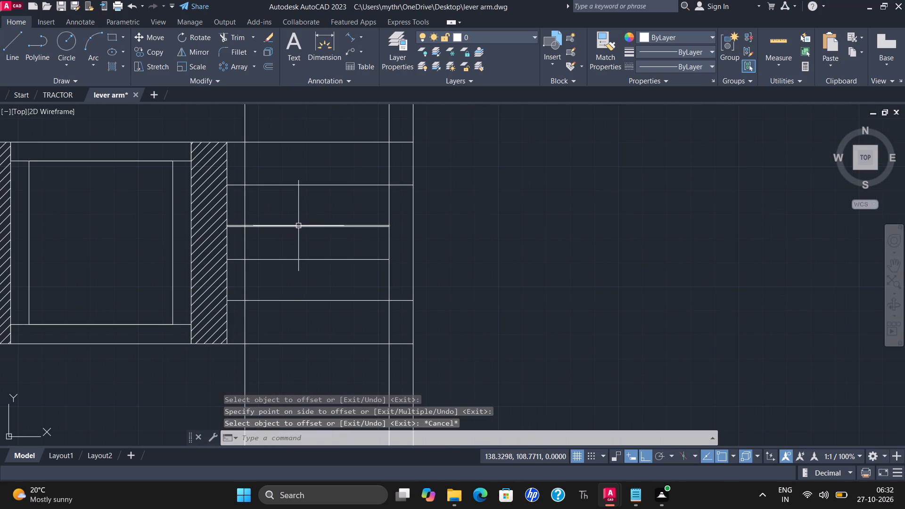
left_click(269, 68)
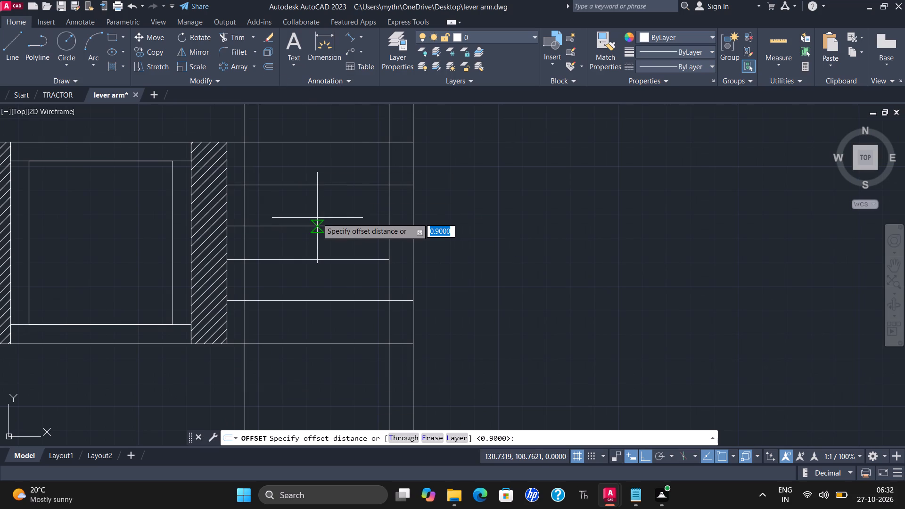
type("0.1")
key("Return")
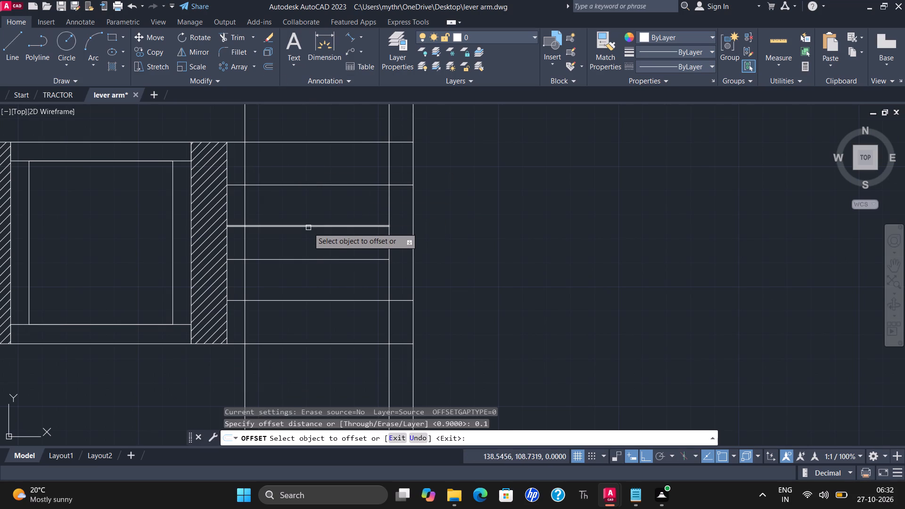
left_click(308, 228)
left_click(307, 217)
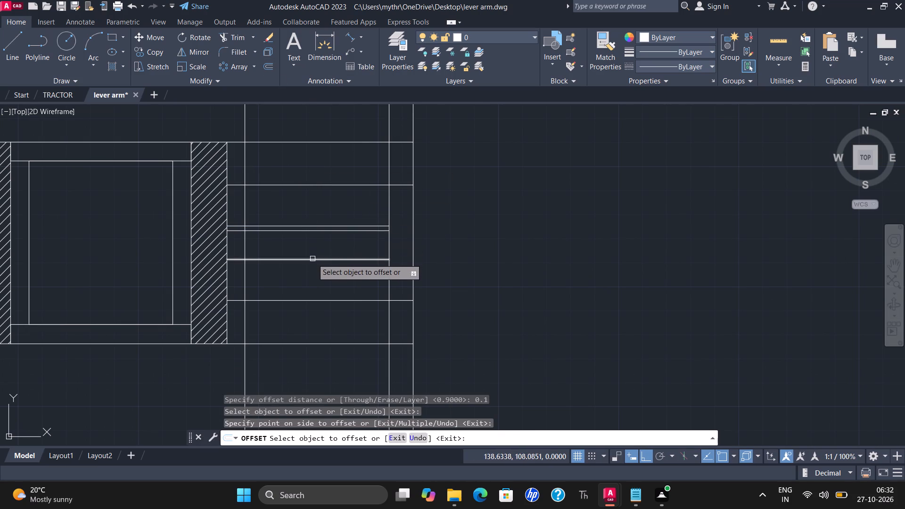
left_click(313, 259)
left_click(307, 274)
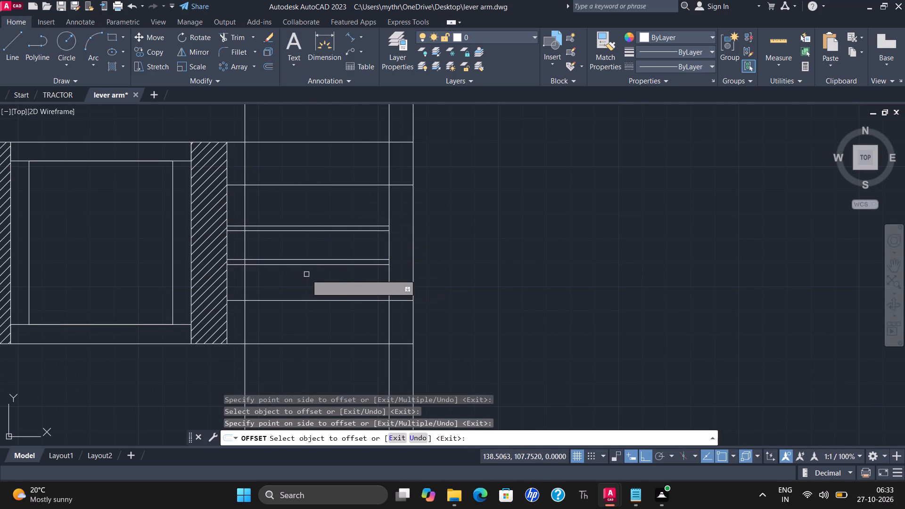
key("e")
key("x")
key("Return")
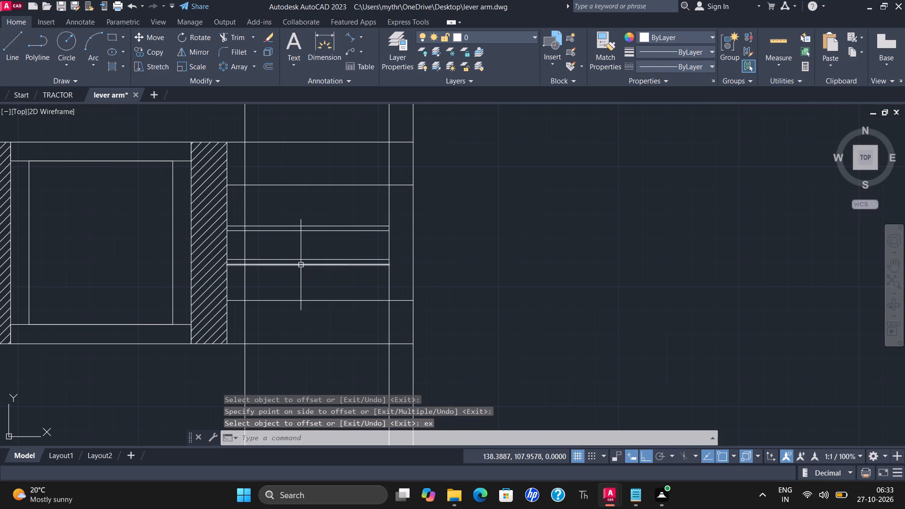
Extend the two outer arm lines to the outermost vertical construction line.
key("e")
key("x")
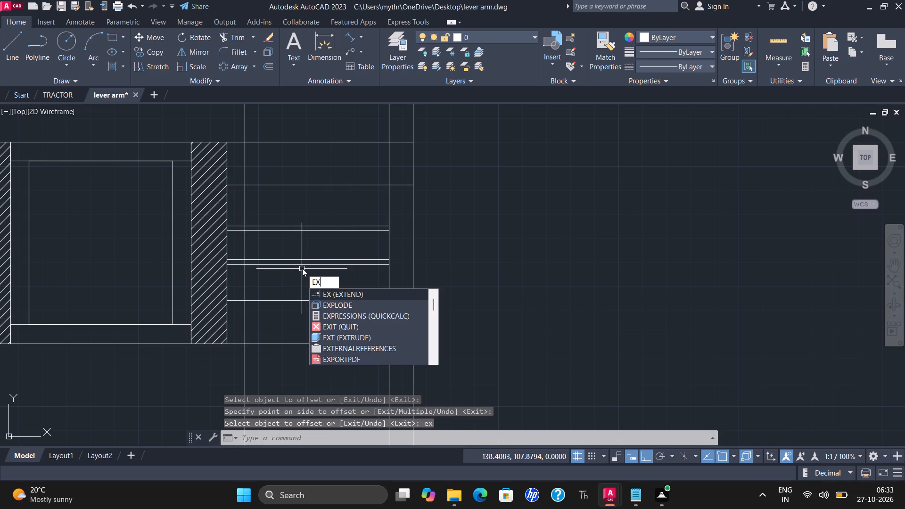
key("Return")
left_click(303, 266)
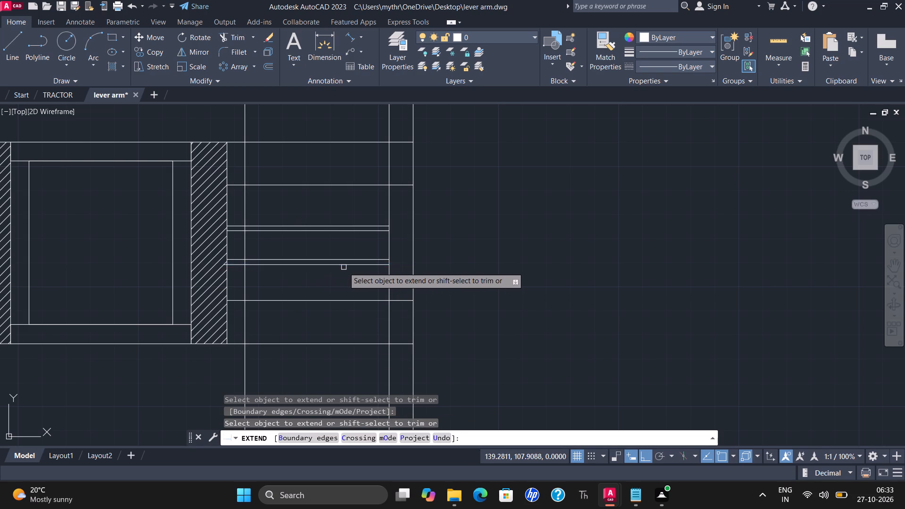
left_click(344, 267)
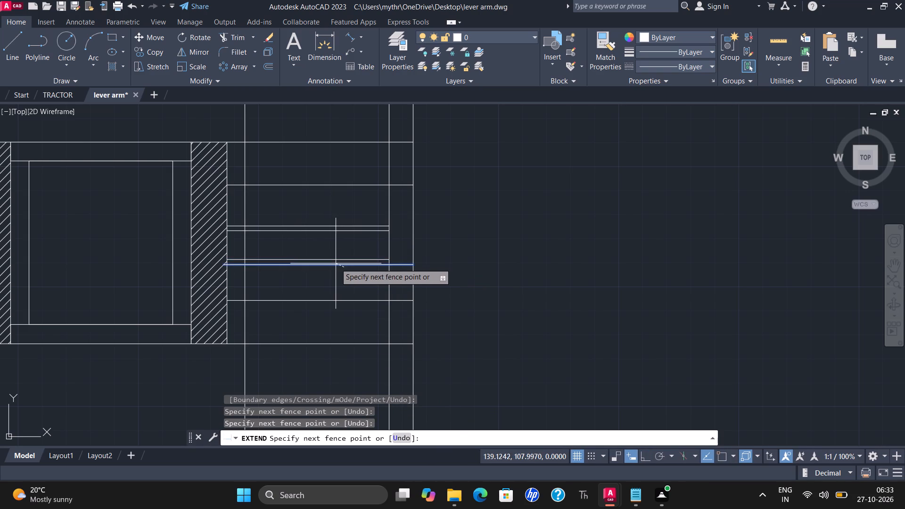
left_click(336, 263)
left_click(355, 226)
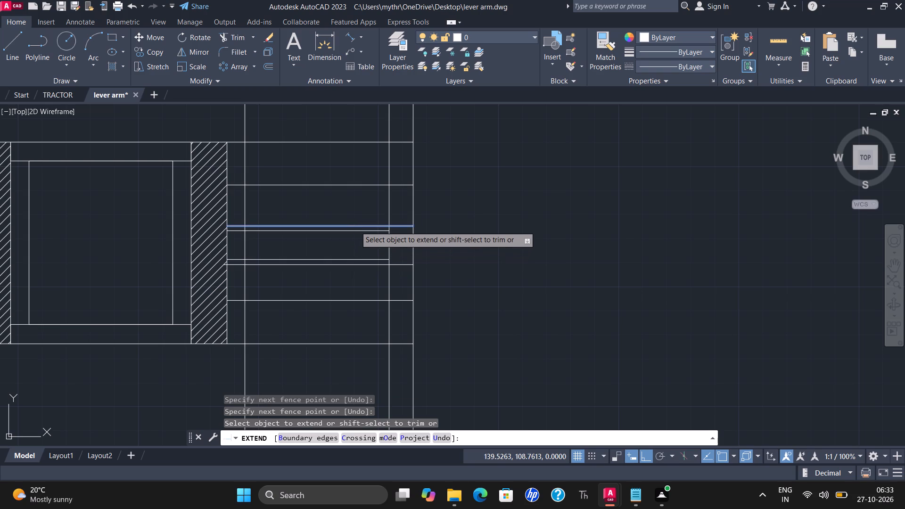
key("Escape")
Trim the lower outer arm line's overshoot inside the hatched wall back to the wall's edge.
scroll(222, 271, "up", 3)
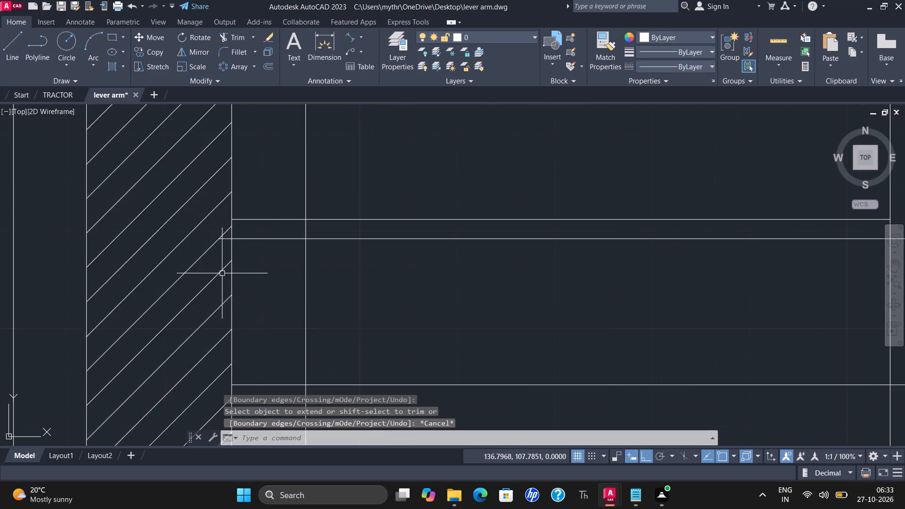
left_click(227, 34)
left_click(227, 239)
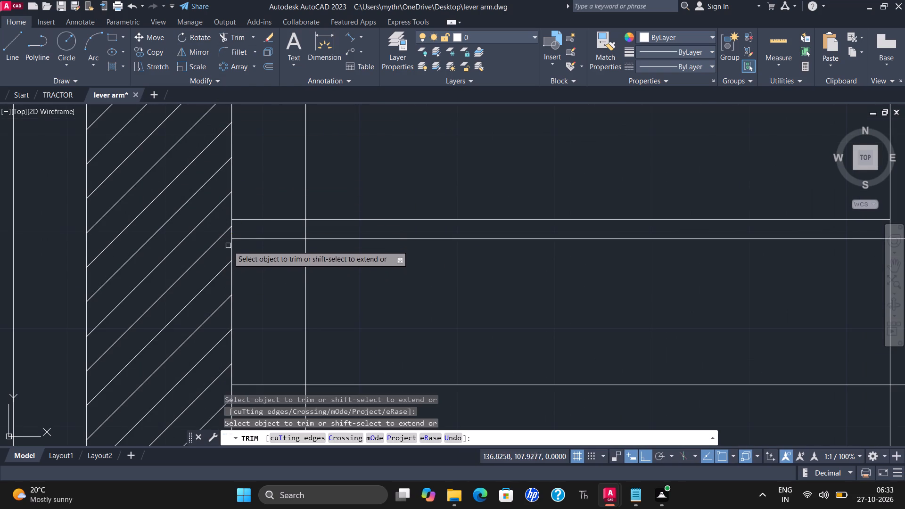
scroll(228, 249, "down", 2)
key("Escape")
scroll(249, 253, "down", 2)
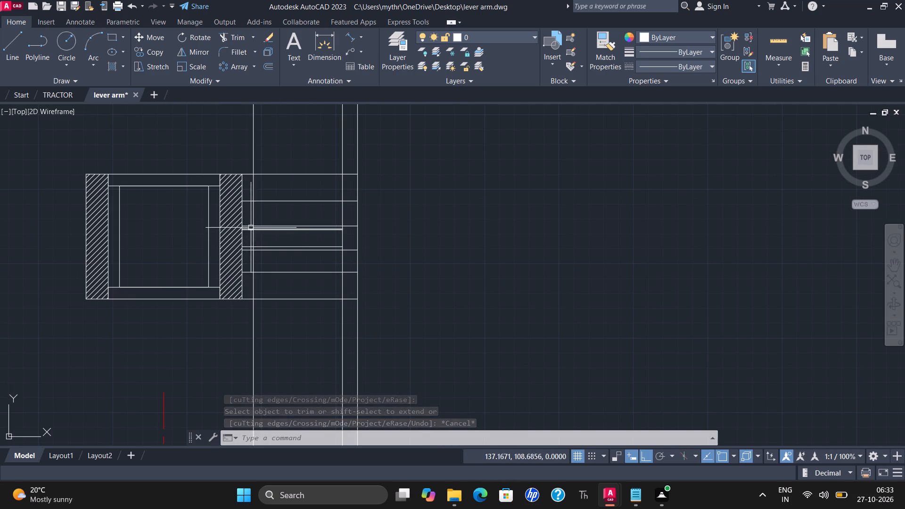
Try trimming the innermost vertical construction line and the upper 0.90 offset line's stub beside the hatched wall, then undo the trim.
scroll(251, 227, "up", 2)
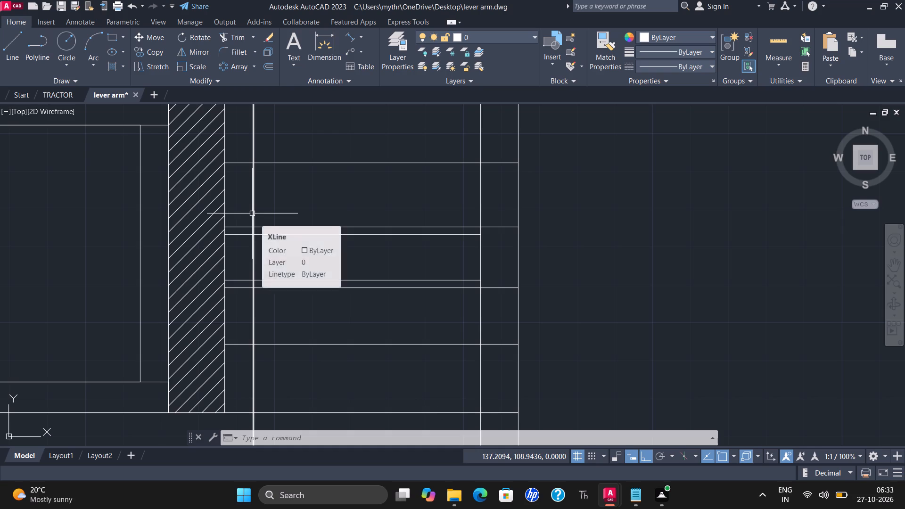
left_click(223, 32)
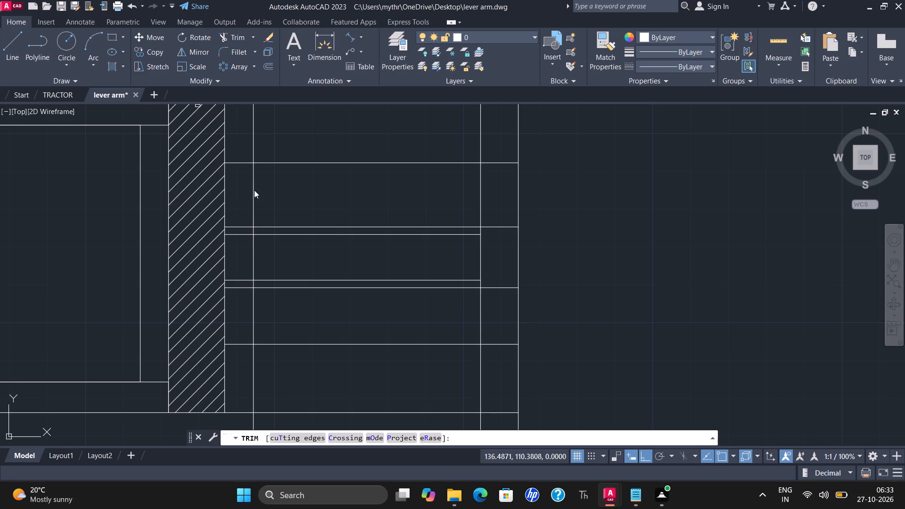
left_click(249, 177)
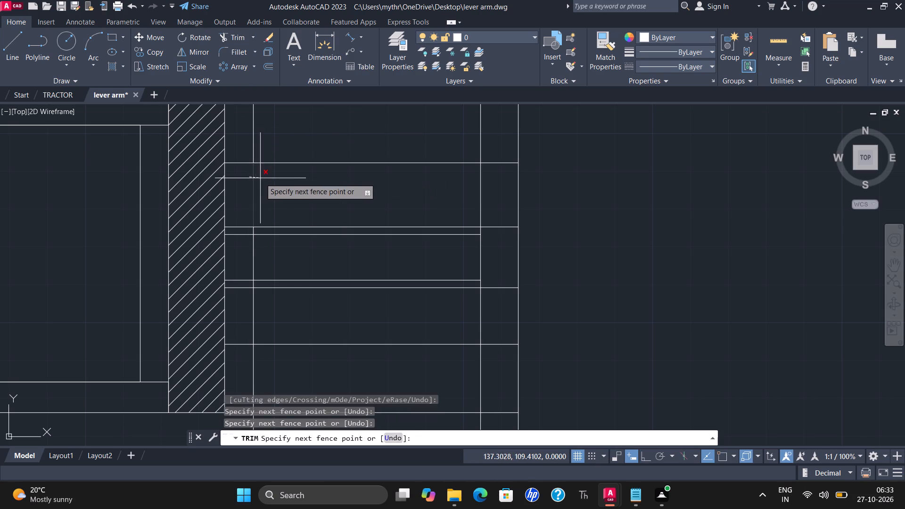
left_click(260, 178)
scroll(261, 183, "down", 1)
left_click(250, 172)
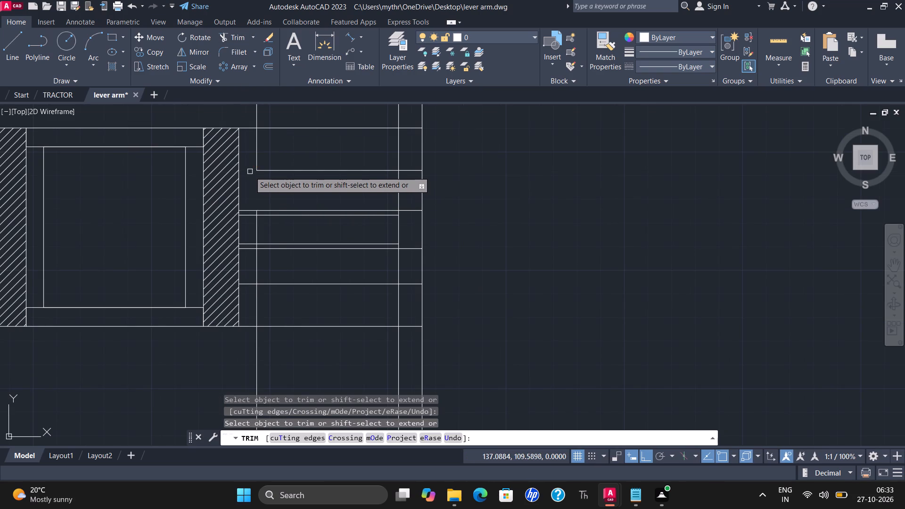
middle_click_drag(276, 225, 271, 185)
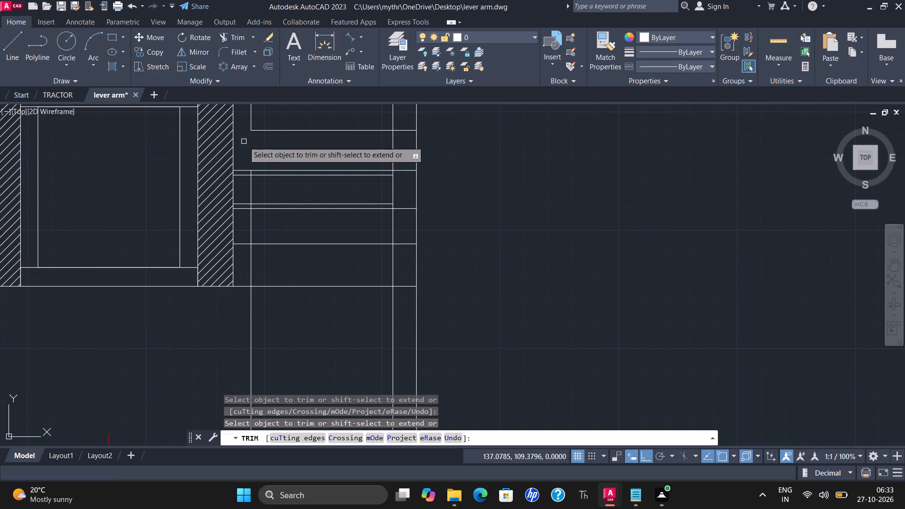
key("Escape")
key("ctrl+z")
Trim both 0.90 offset lines back to the innermost vertical construction line, and cut that vertical between them and the view's outer edges.
scroll(247, 148, "down", 2)
left_click(223, 37)
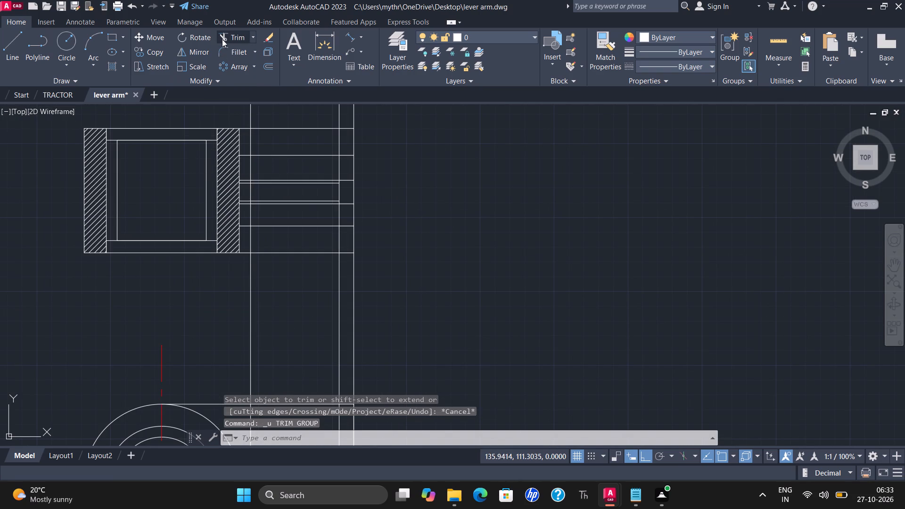
left_click(246, 155)
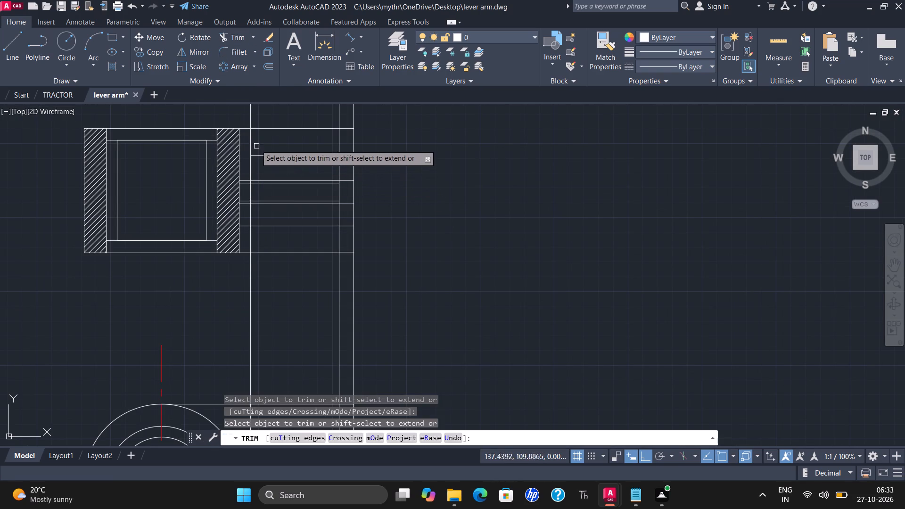
left_click(253, 141)
left_click(247, 137)
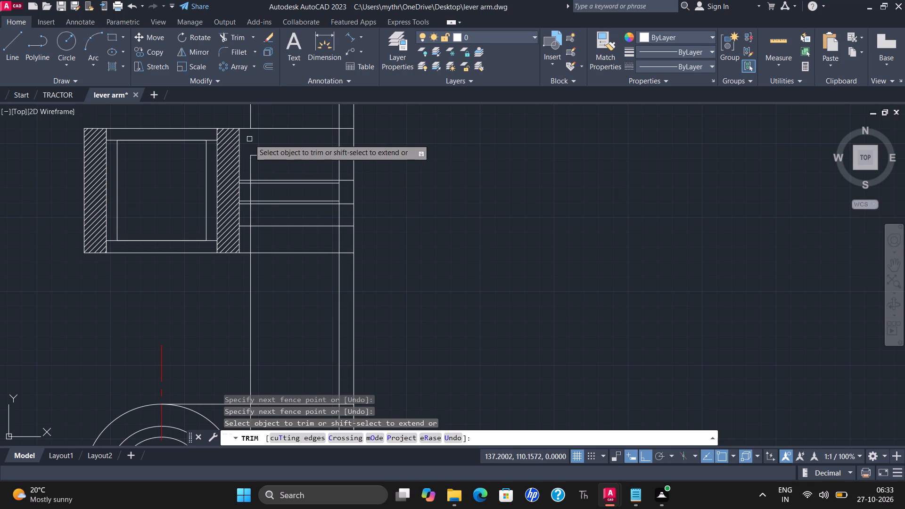
scroll(246, 145, "down", 1)
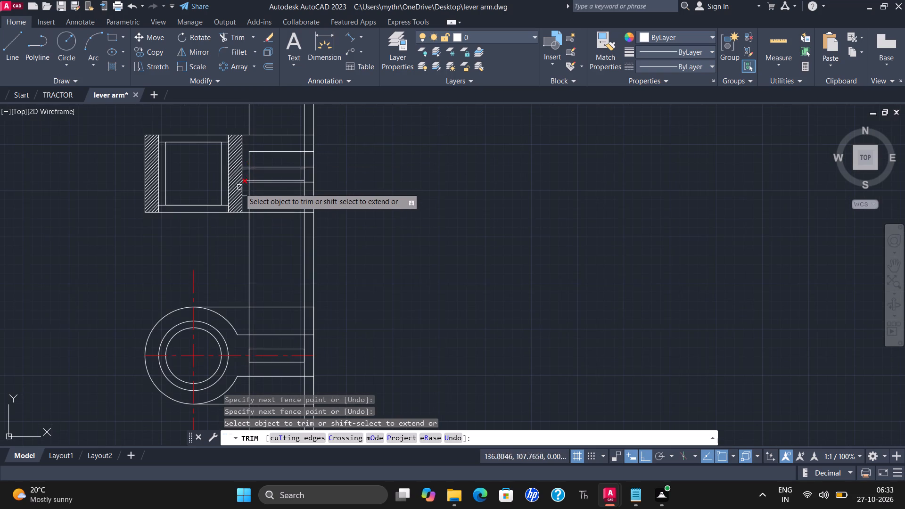
scroll(247, 200, "up", 2)
left_click(235, 189)
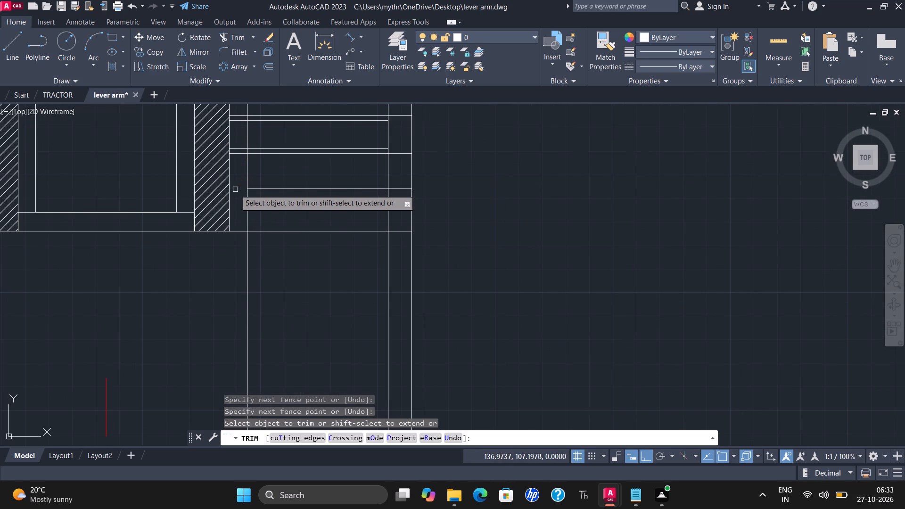
left_click(246, 197)
Trim the innermost vertical construction line out of the band between the two outer arm lines.
middle_click_drag(259, 213, 209, 208)
scroll(259, 213, "down", 1)
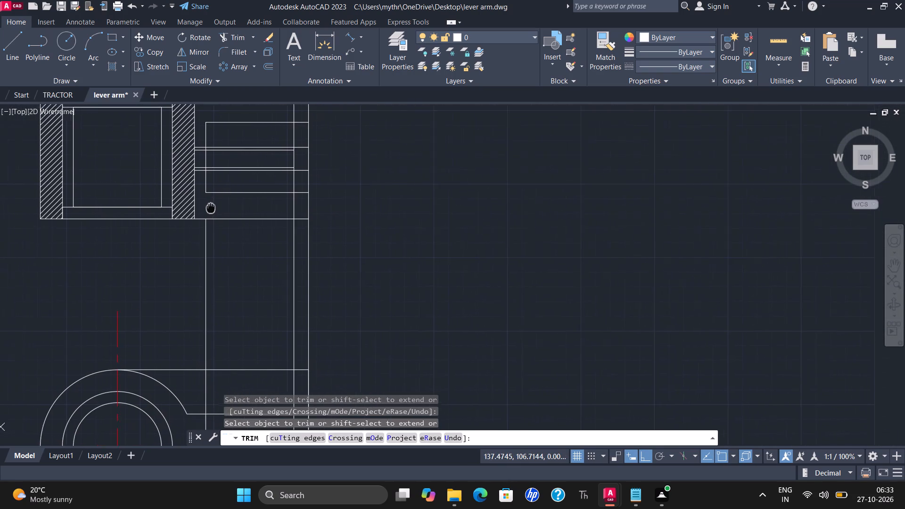
middle_click_drag(209, 208, 201, 212)
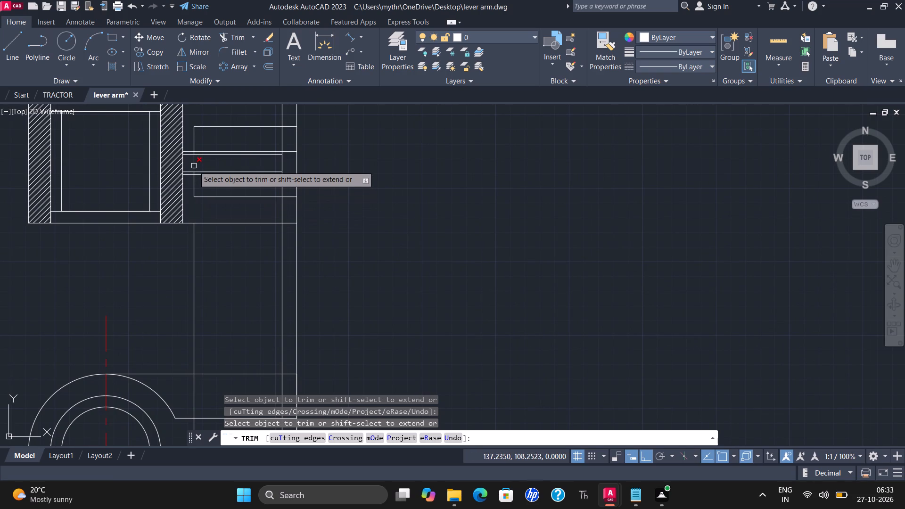
left_click(194, 165)
scroll(197, 157, "up", 3)
left_click(178, 142)
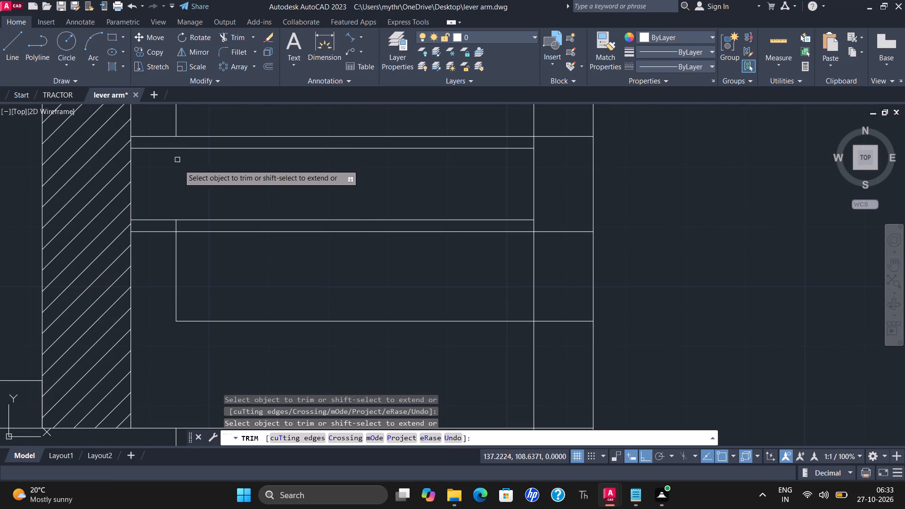
left_click(176, 227)
Trim the second-outermost vertical line in the lower gap and below the view, and cut the bottom edge and lower offset line back to it.
scroll(190, 213, "down", 3)
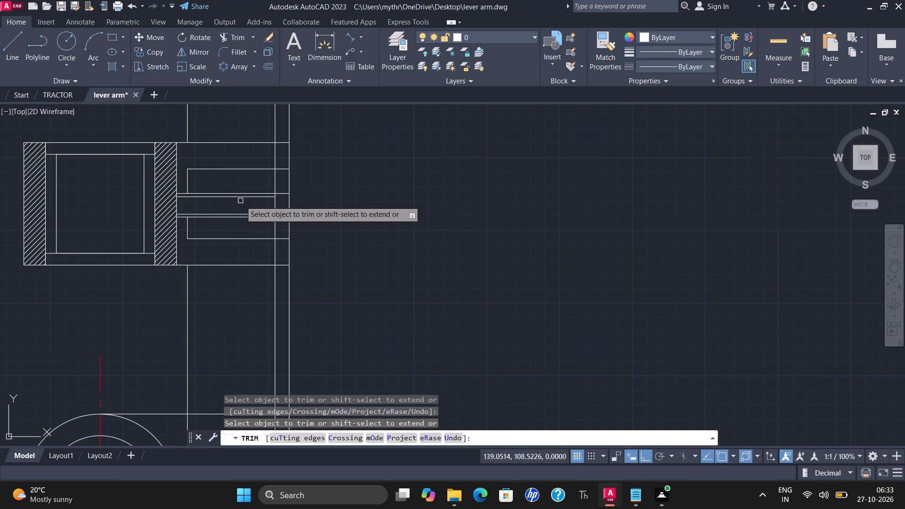
left_click(274, 234)
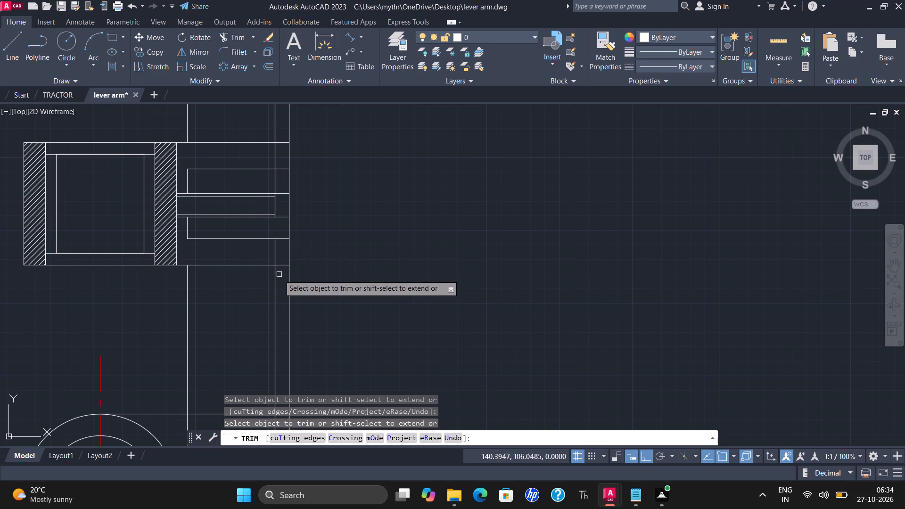
left_click(276, 276)
left_click(280, 265)
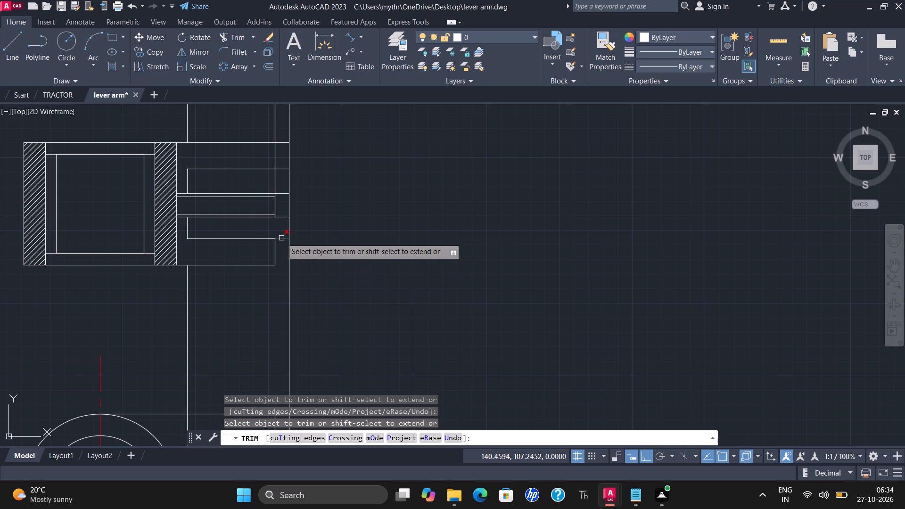
left_click(281, 238)
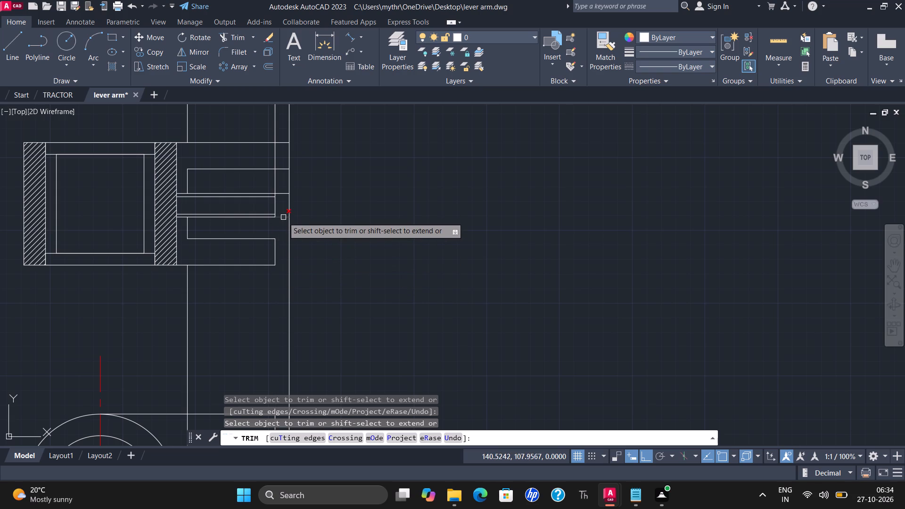
Trim the upper offset line and top edge back to the second-outermost vertical line, and remove that vertical above the view.
scroll(264, 175, "up", 2)
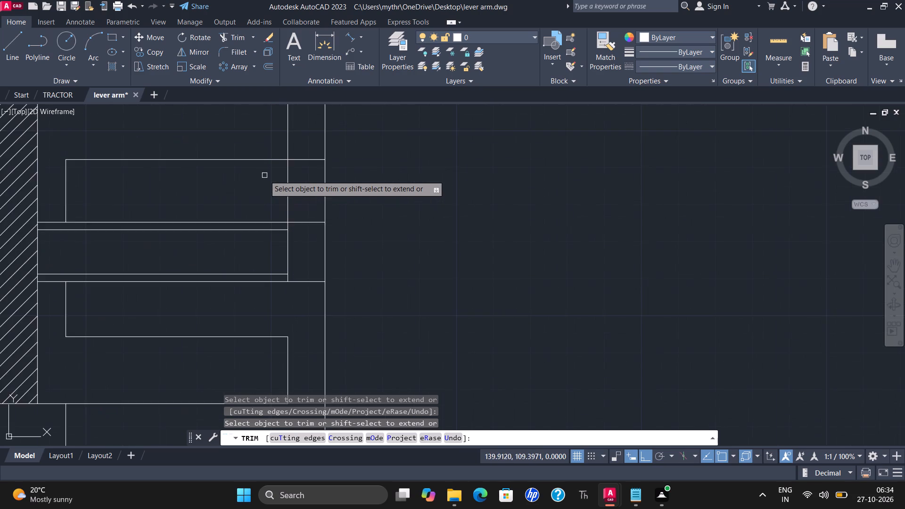
scroll(265, 175, "down", 1)
left_click(289, 167)
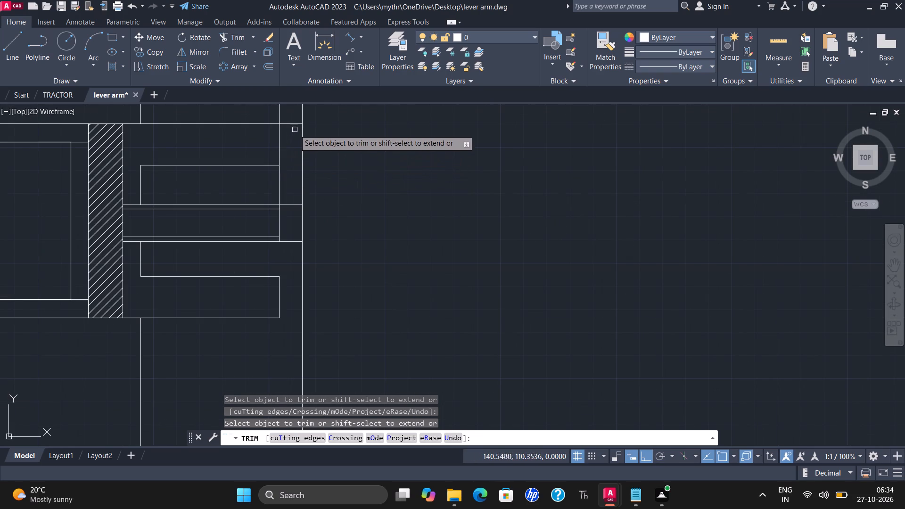
left_click(293, 125)
middle_click_drag(290, 125, 292, 173)
left_click(285, 147)
left_click(275, 147)
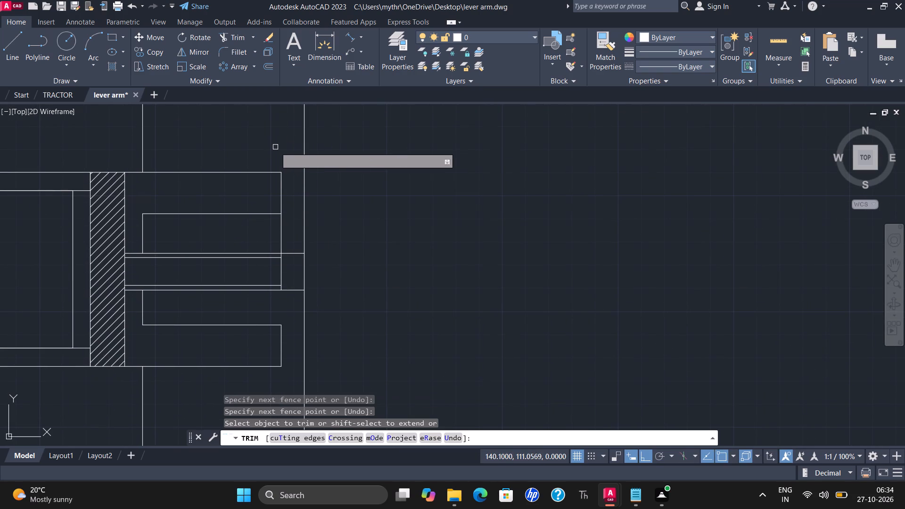
scroll(276, 153, "down", 1)
key("Escape")
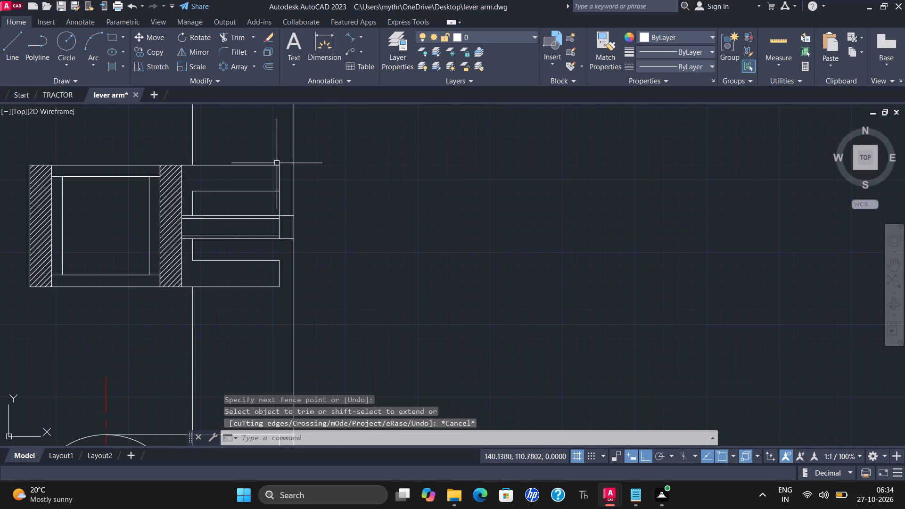
scroll(275, 210, "up", 2)
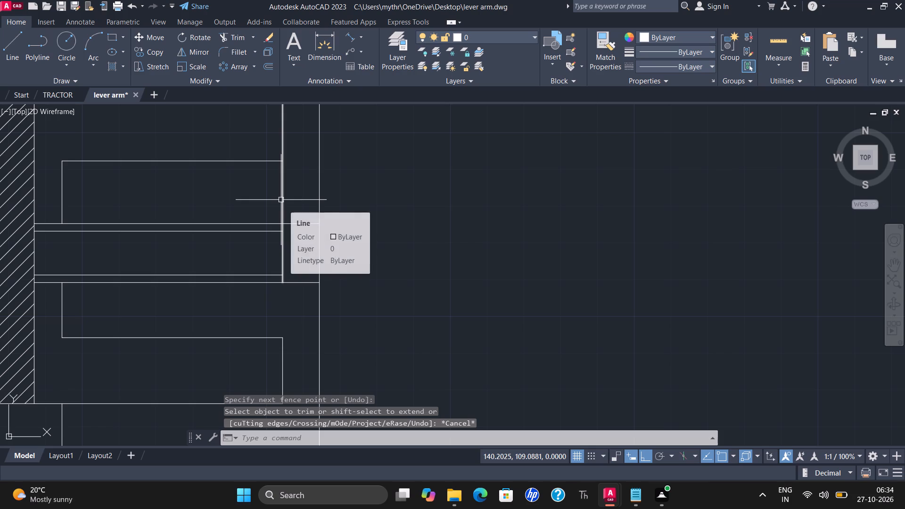
Trim the second-outermost vertical line out of the gap between the upper arm line and the middle band.
left_click(232, 35)
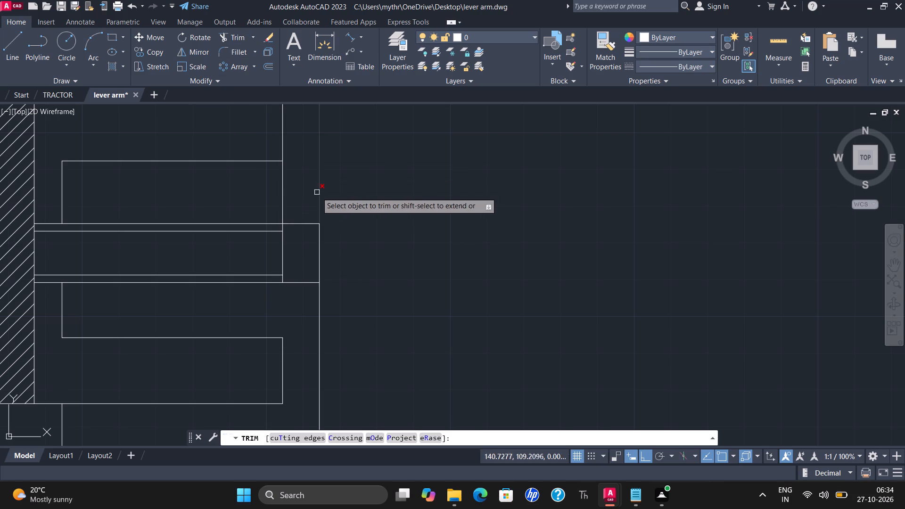
left_click(284, 191)
scroll(284, 205, "down", 1)
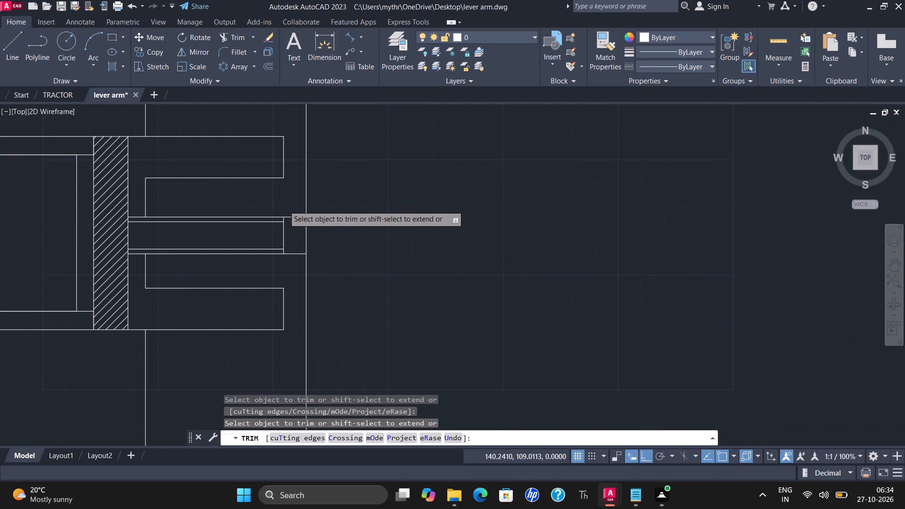
key("Escape")
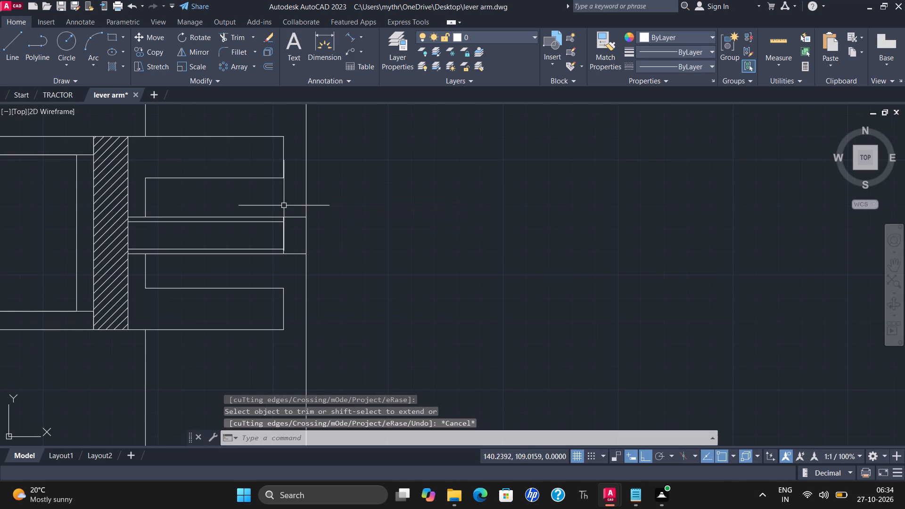
Offset the upper and lower arms' inner horizontal edges by 0.1 towards the middle band.
middle_click_drag(289, 237, 280, 210)
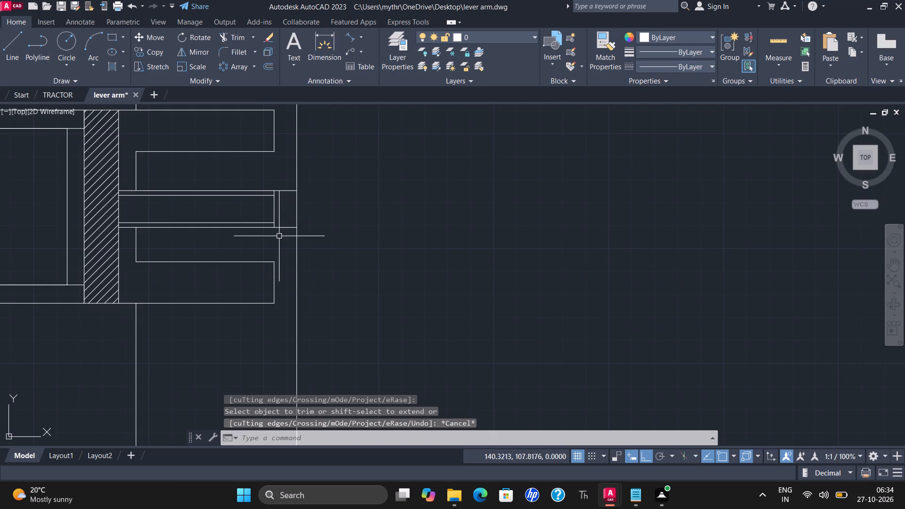
scroll(280, 236, "down", 1)
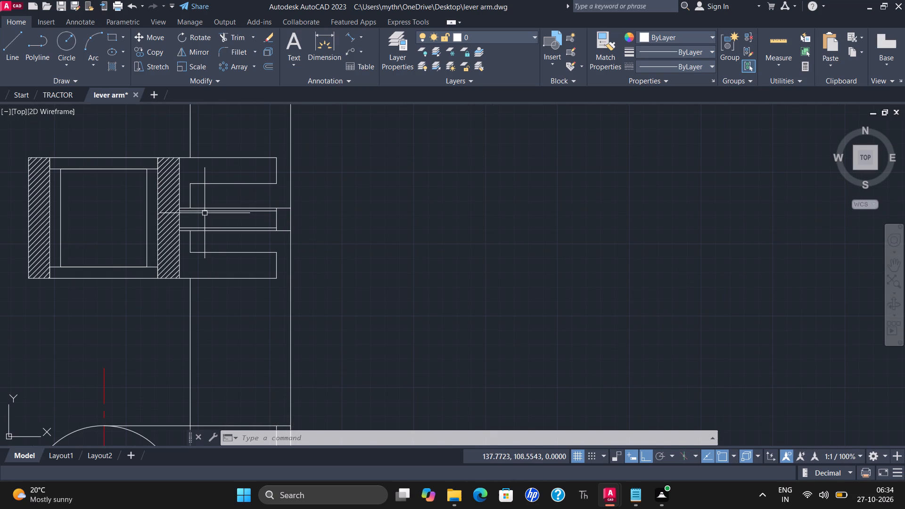
scroll(220, 189, "up", 1)
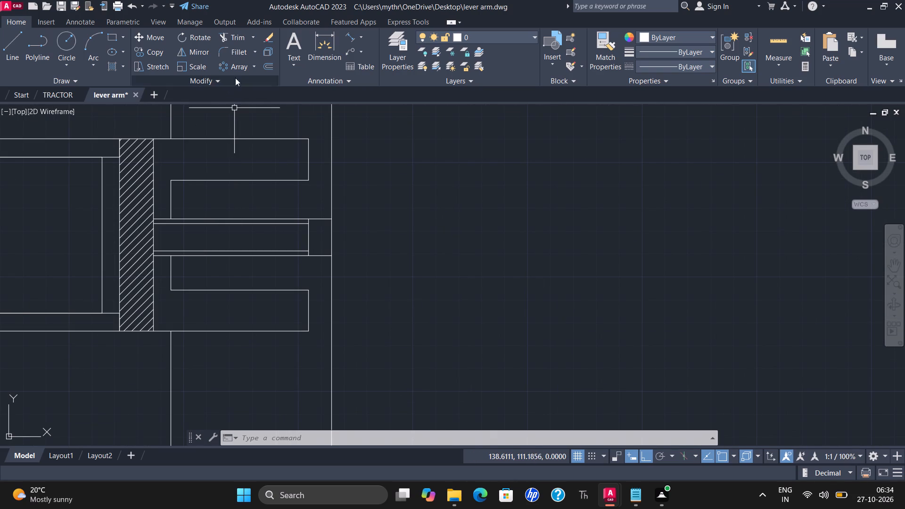
left_click(264, 65)
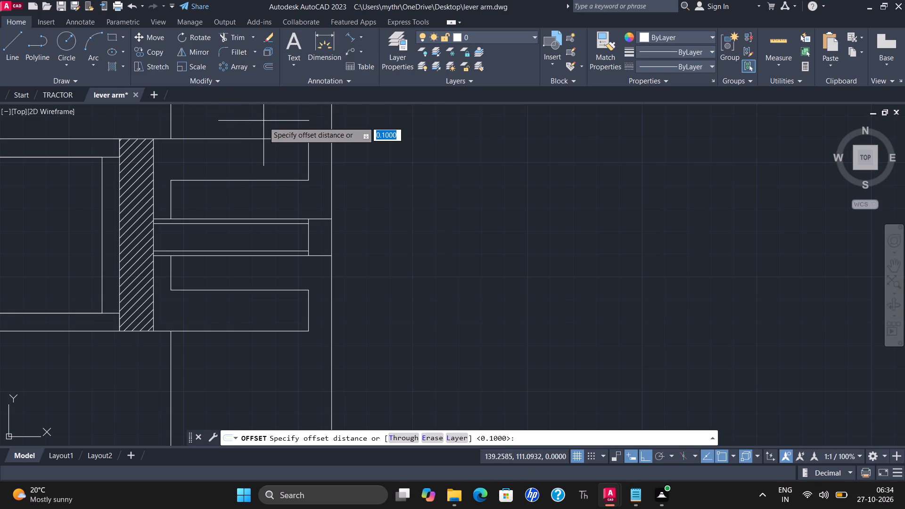
key("0")
key("period")
key("1")
key("Return")
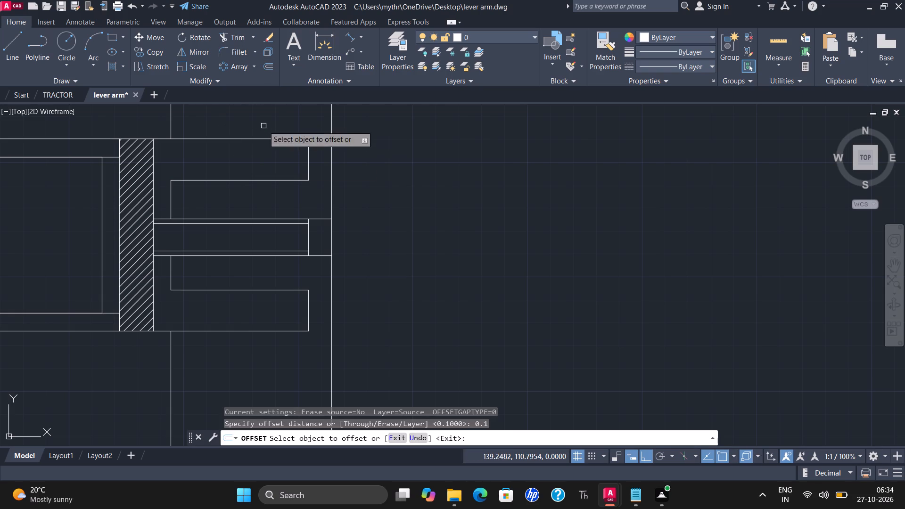
left_click(265, 179)
left_click(263, 192)
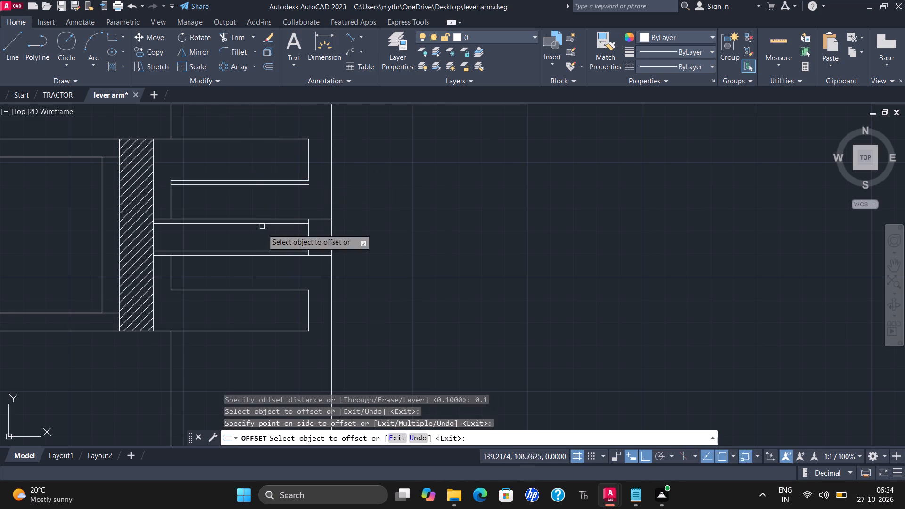
left_click(263, 289)
left_click(263, 279)
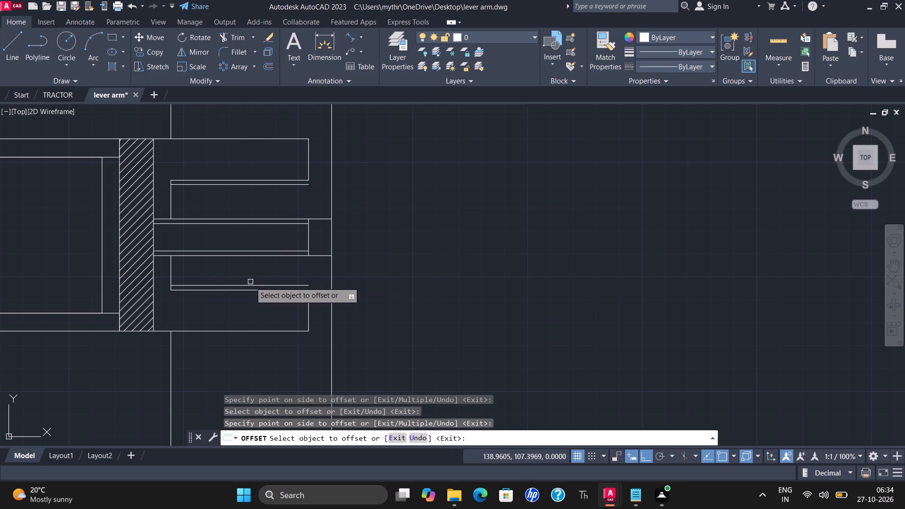
key("Escape")
Extend both new 0.1 offset lines and the view's top and bottom edges to the outermost vertical line.
type("ex")
key("Return")
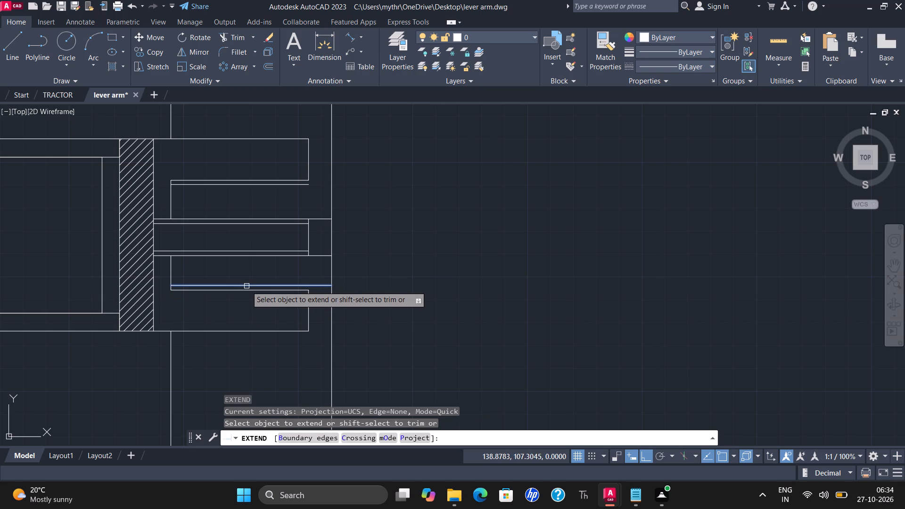
left_click(247, 283)
left_click(235, 288)
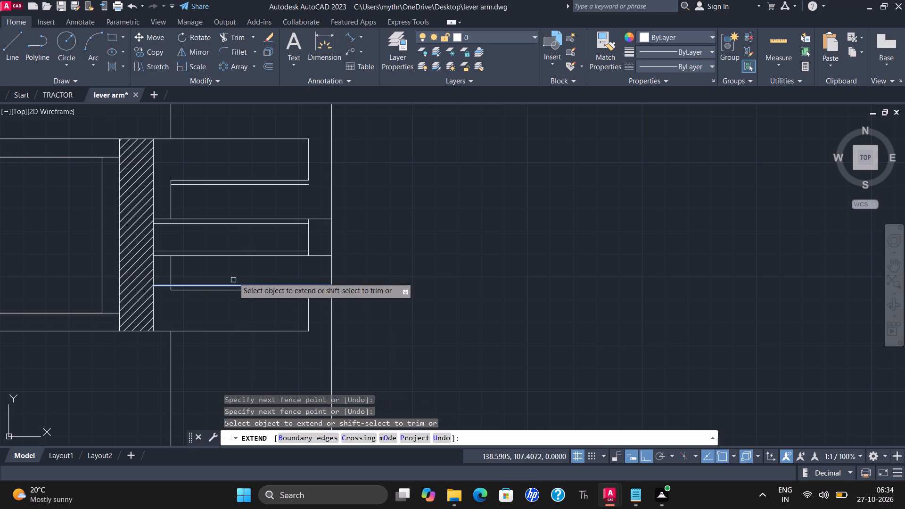
left_click(270, 187)
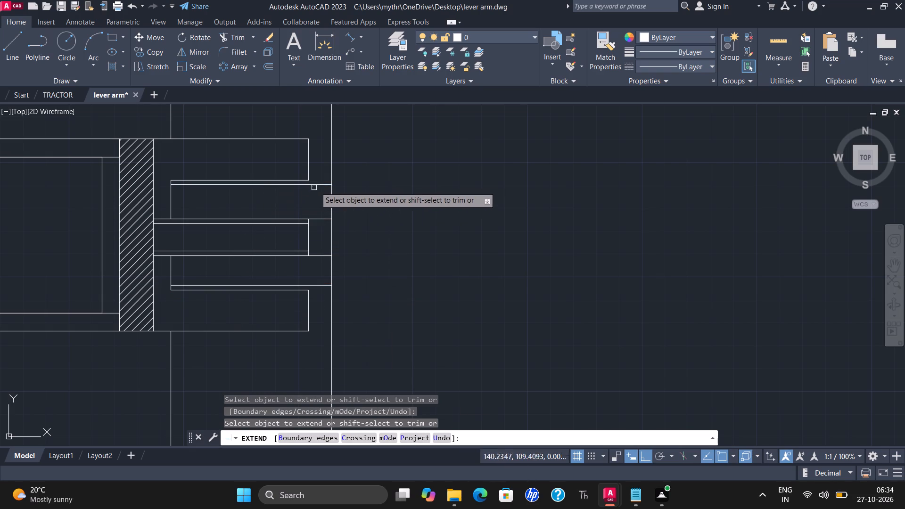
left_click(296, 137)
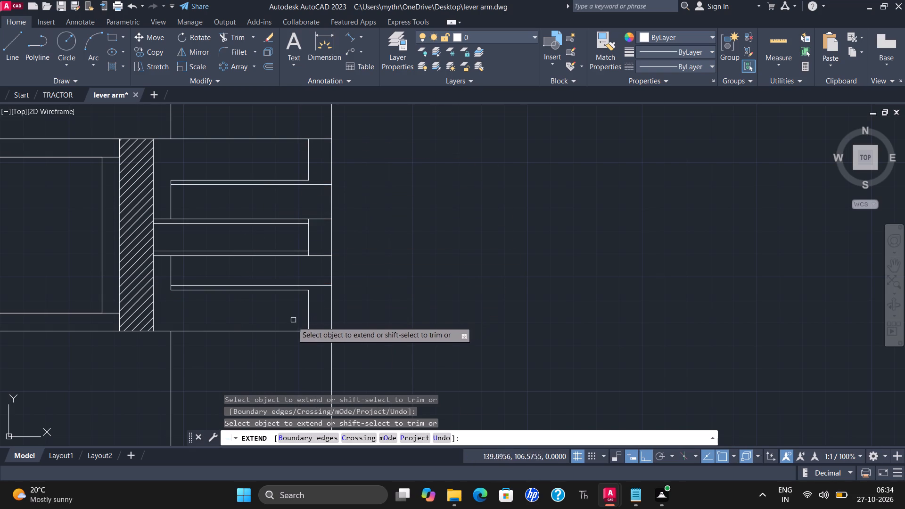
left_click(290, 331)
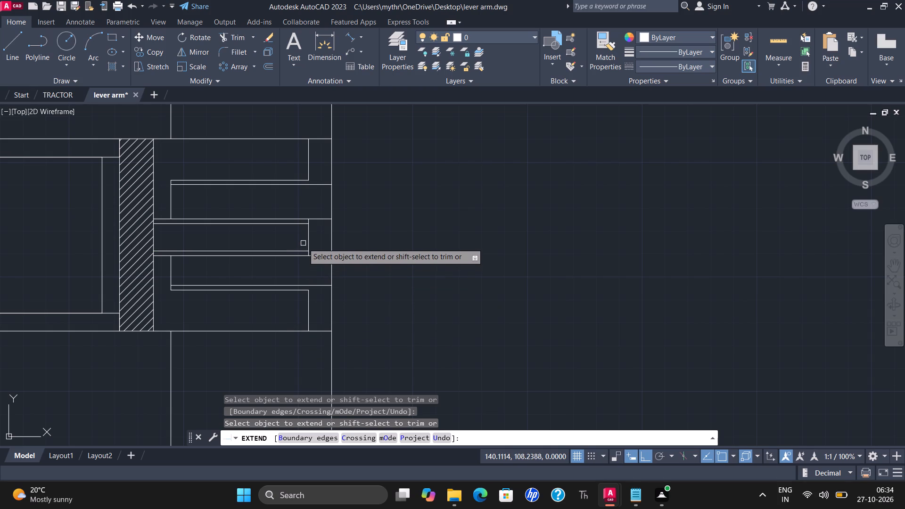
scroll(302, 294, "up", 2)
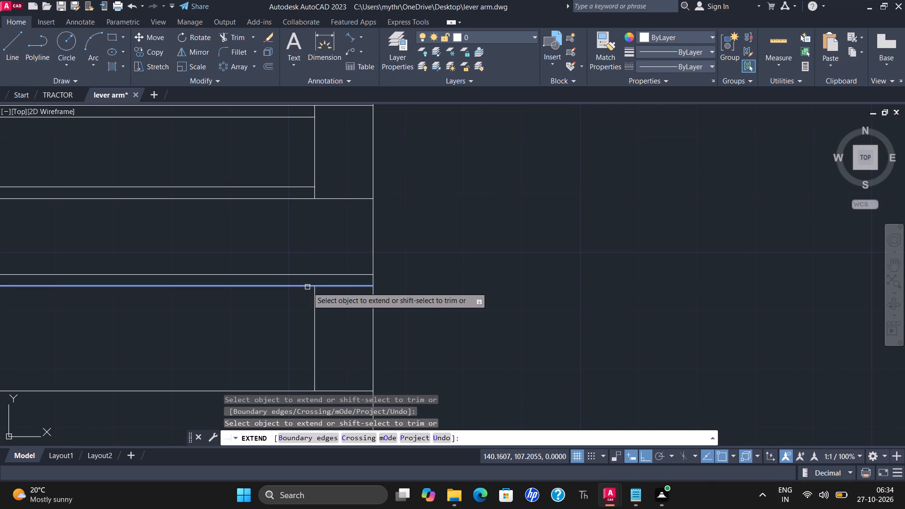
key("Escape")
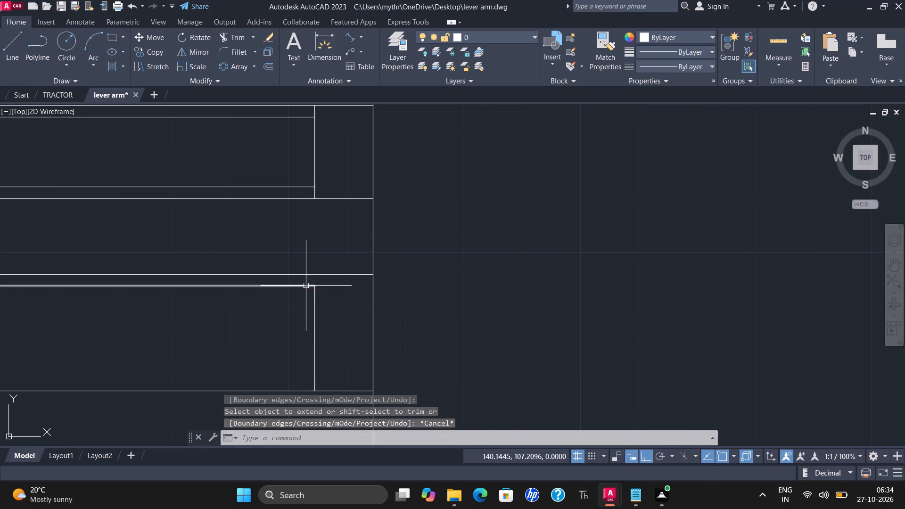
Draw a horizontal line from the lower arm's inner edge corner to the outermost vertical line.
key("l")
key("Return")
left_click(313, 287)
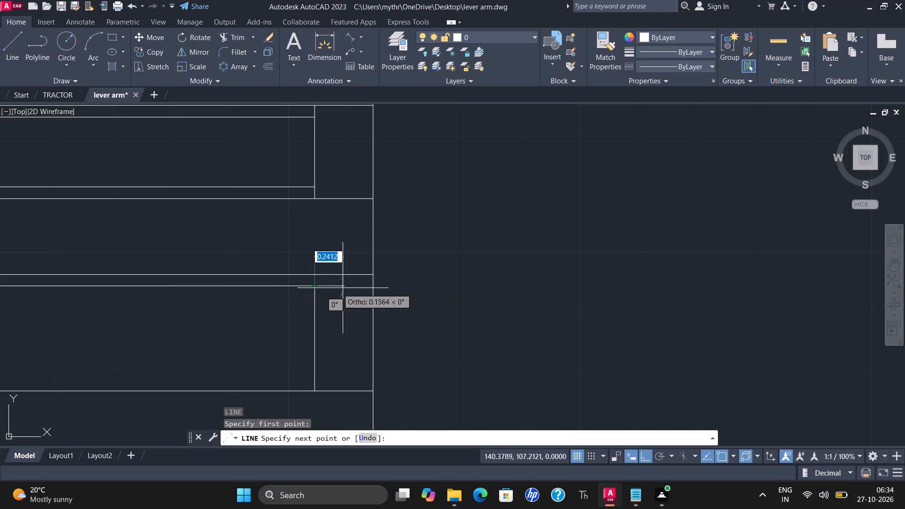
left_click(374, 286)
key("Escape")
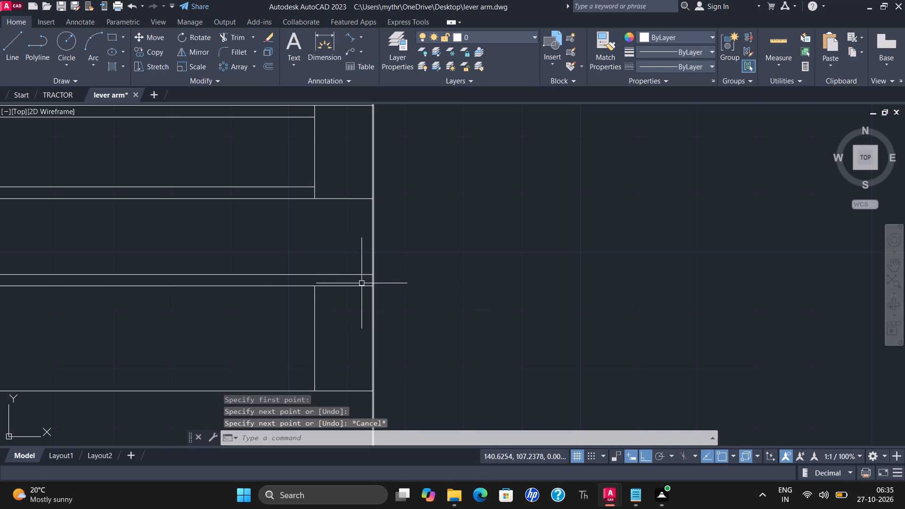
Offset the short horizontal line 0.1 downward into the lower arm and erase the original short line.
left_click(264, 66)
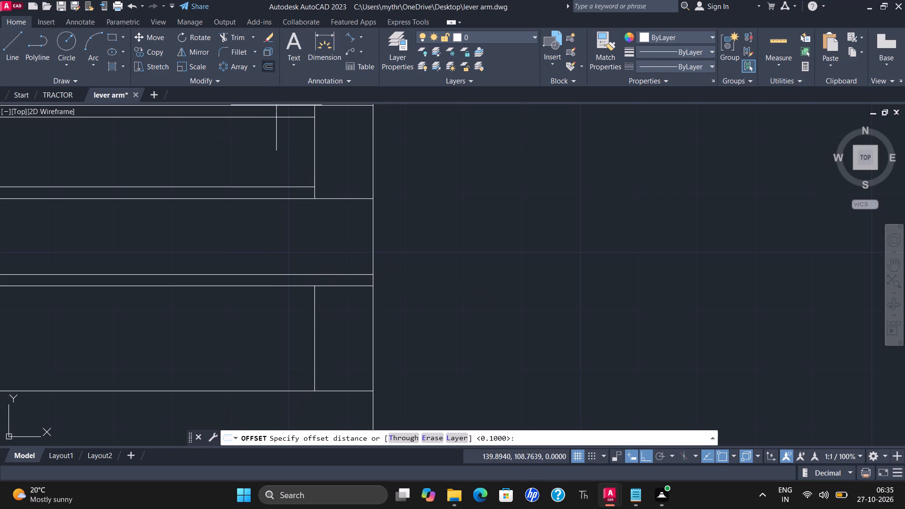
key("0")
type(".1")
key("Return")
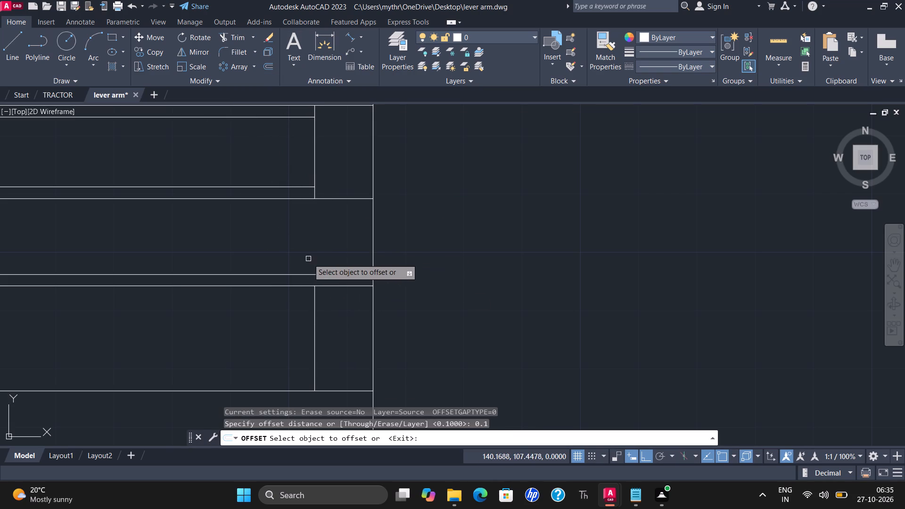
left_click(324, 288)
left_click(325, 313)
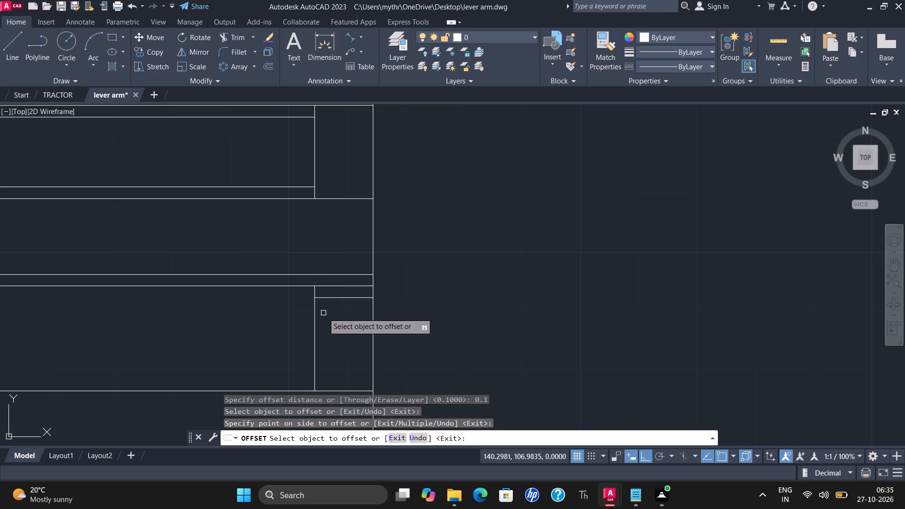
key("Escape")
left_click(324, 285)
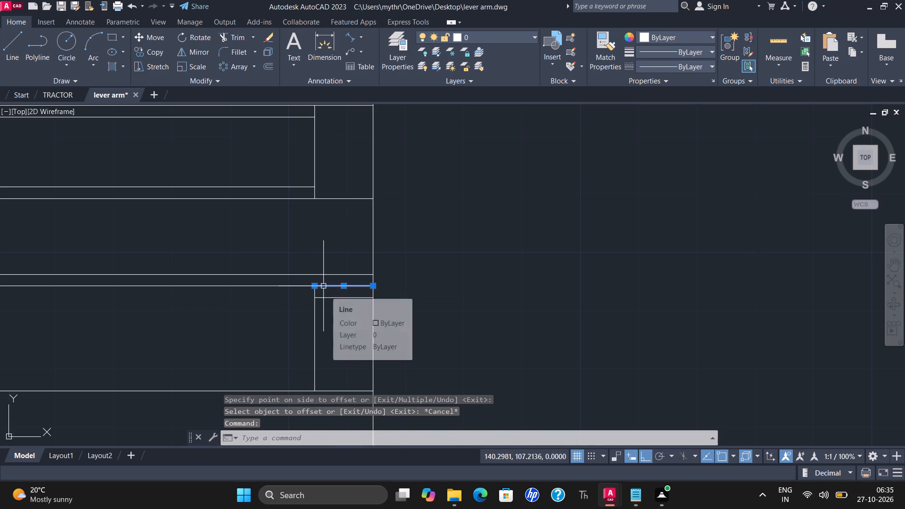
key("Delete")
Mirror the short offset line about the middle band's horizontal centre axis into the upper arm, keeping the source line.
scroll(325, 287, "down", 2)
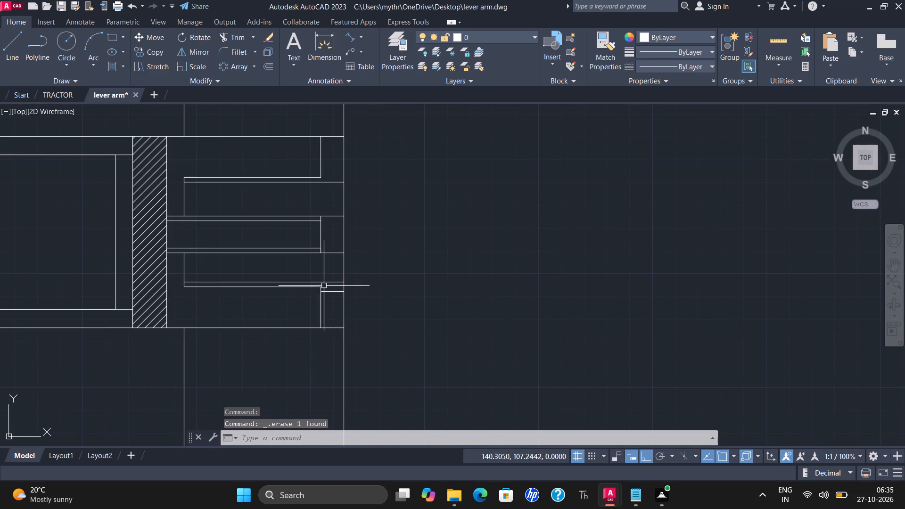
left_click(191, 51)
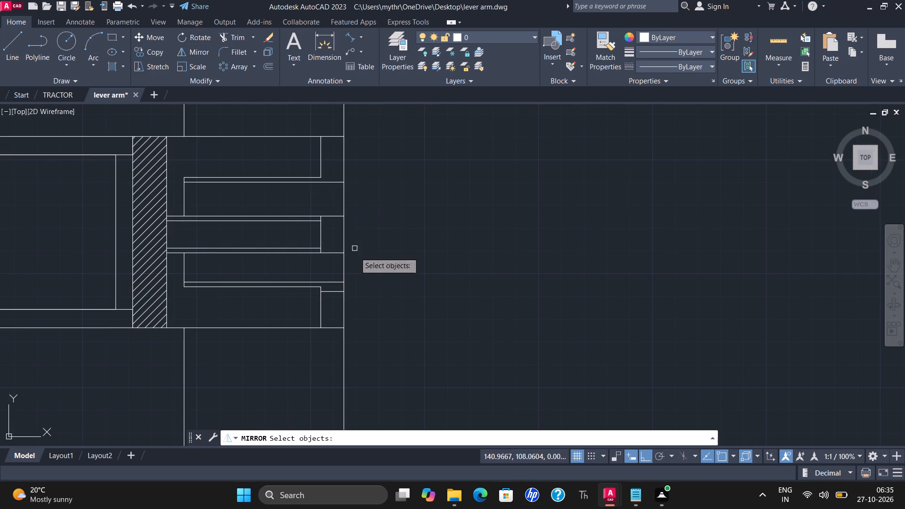
left_click(334, 292)
right_click(337, 288)
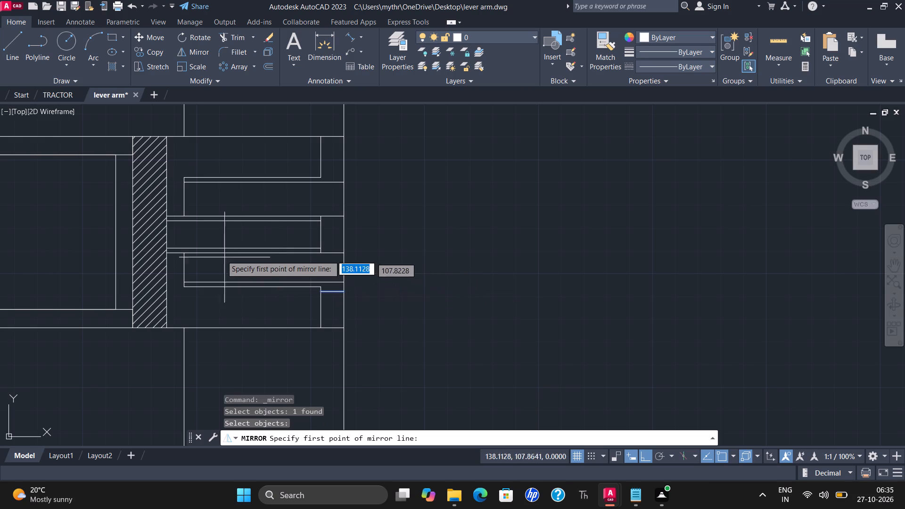
left_click_drag(168, 233, 175, 234)
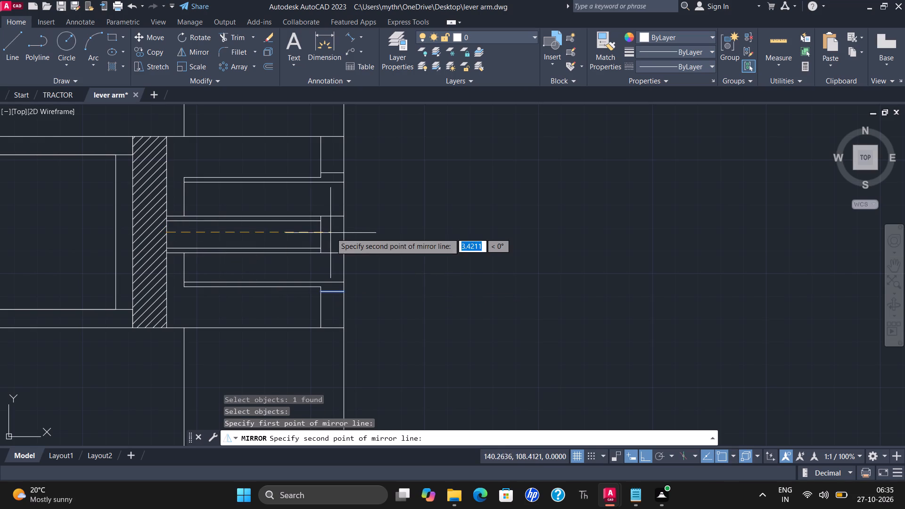
left_click(341, 235)
left_click_drag(369, 275, 341, 235)
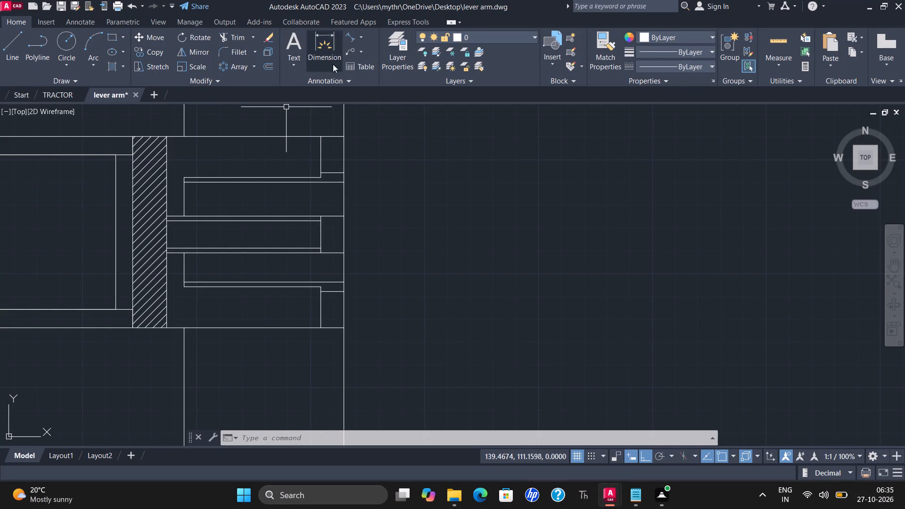
Hatch the two small end blocks at the outer ends of the upper and lower arms.
left_click(114, 65)
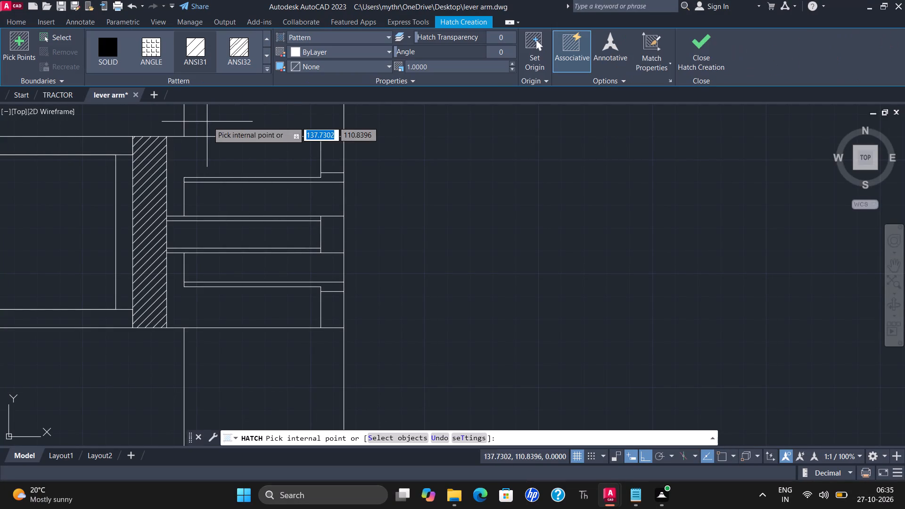
left_click(330, 312)
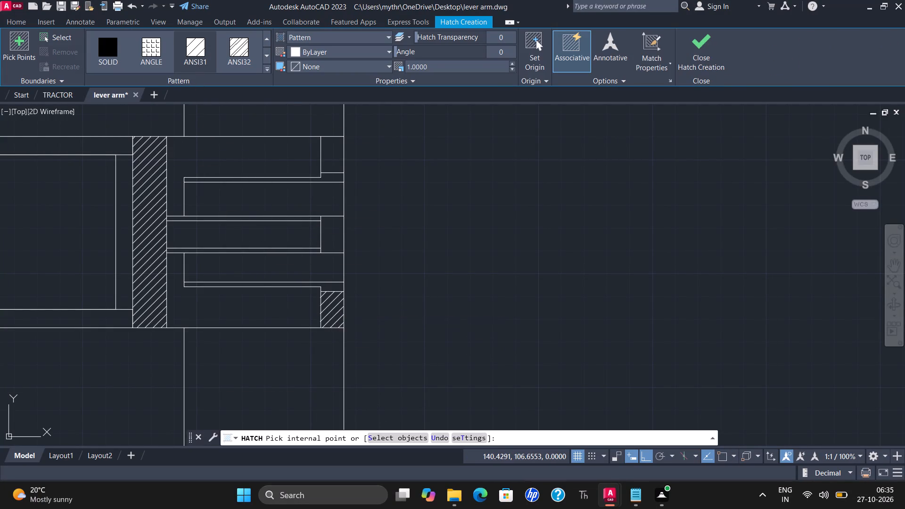
left_click(329, 160)
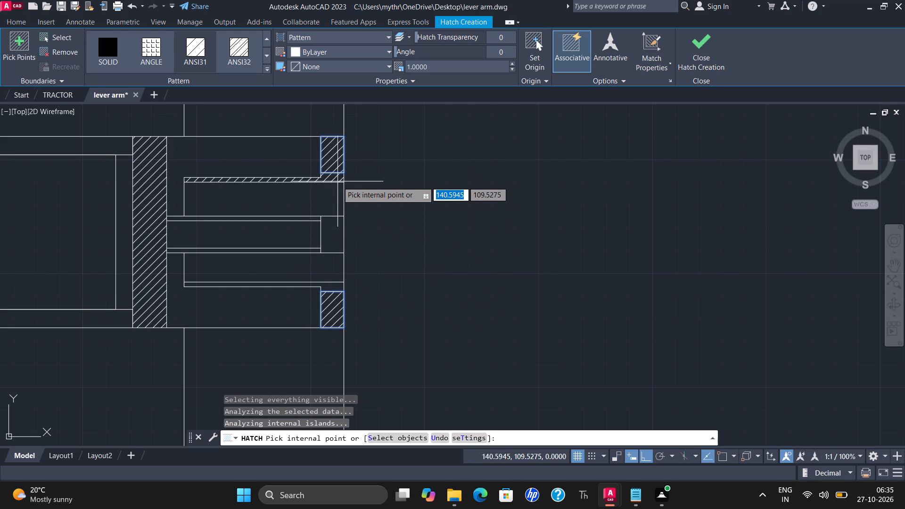
key("Escape")
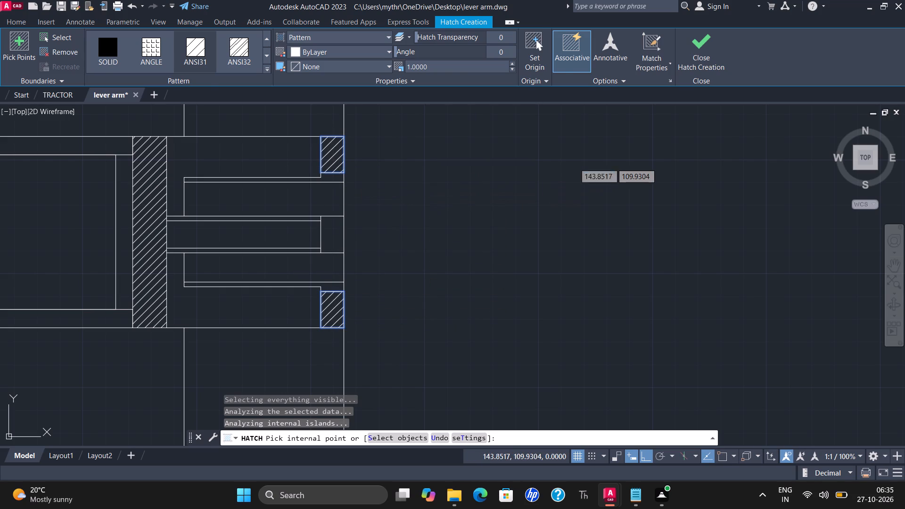
Trim away the vertical construction lines between the two views and above the hatched sectional view.
scroll(413, 209, "down", 1)
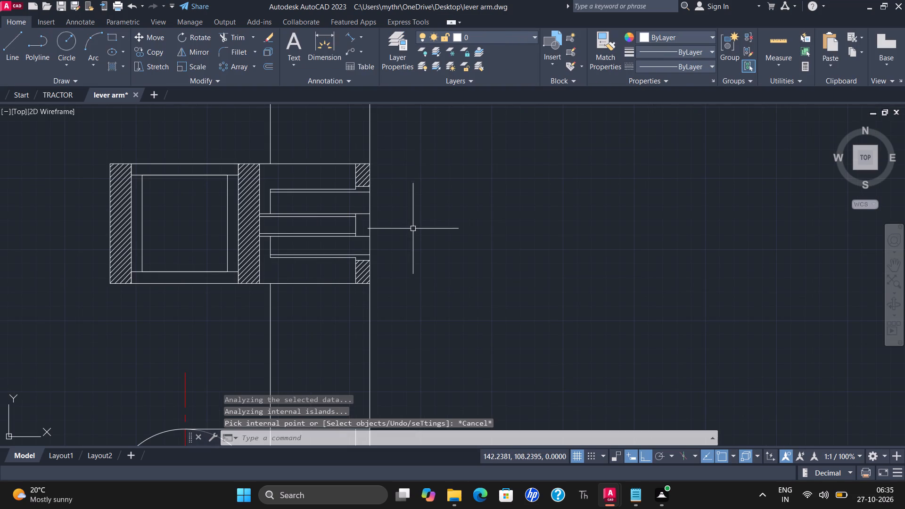
middle_click_drag(413, 229, 445, 213)
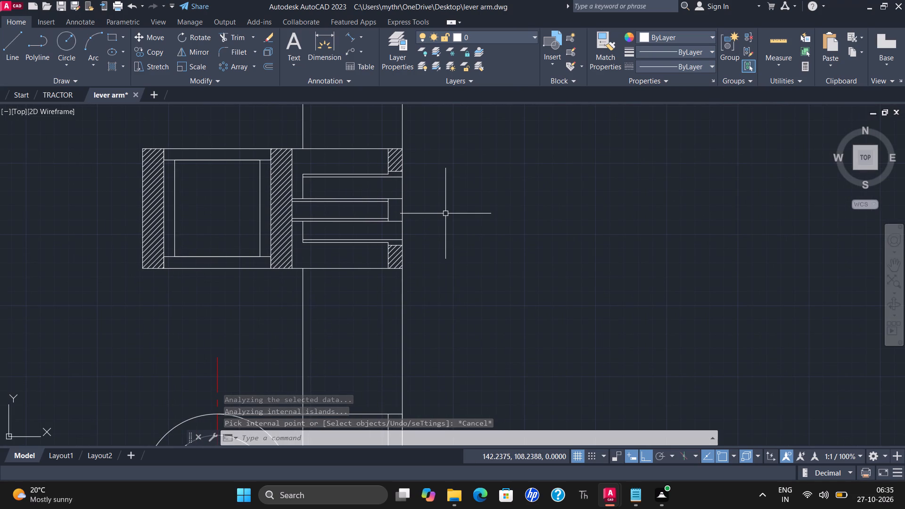
left_click(236, 39)
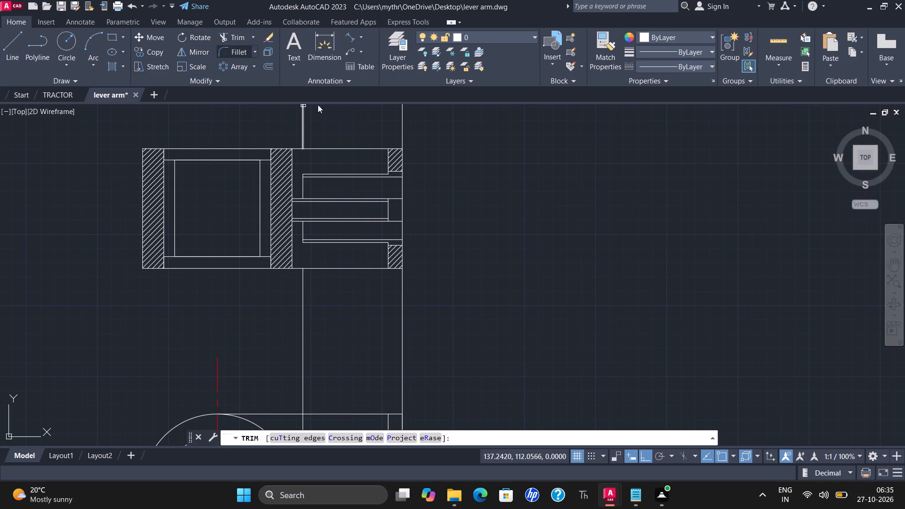
left_click_drag(439, 299, 428, 303)
left_click_drag(278, 337, 417, 332)
scroll(420, 328, "down", 2)
left_click_drag(460, 201, 446, 198)
left_click(350, 187)
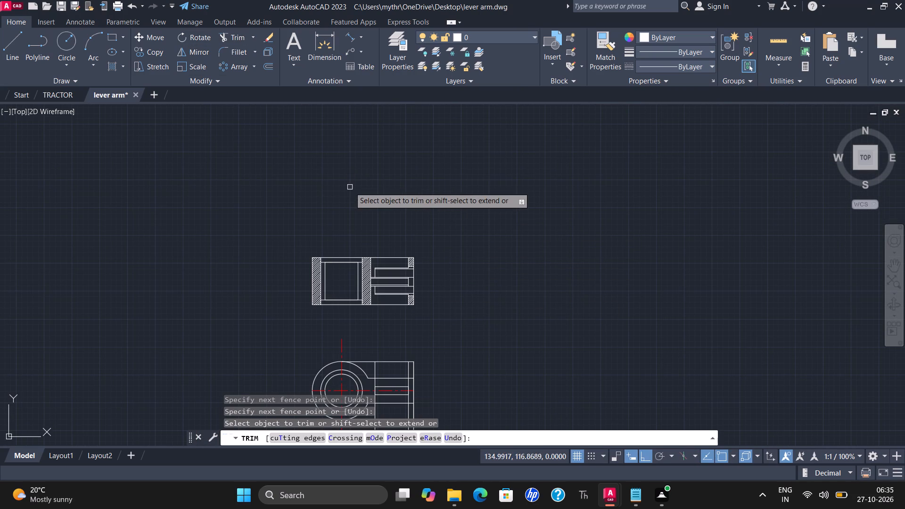
key("Escape")
Erase the leftover vertical construction lines running down through and below the circular-ended view.
scroll(362, 201, "down", 2)
left_click_drag(398, 320, 392, 322)
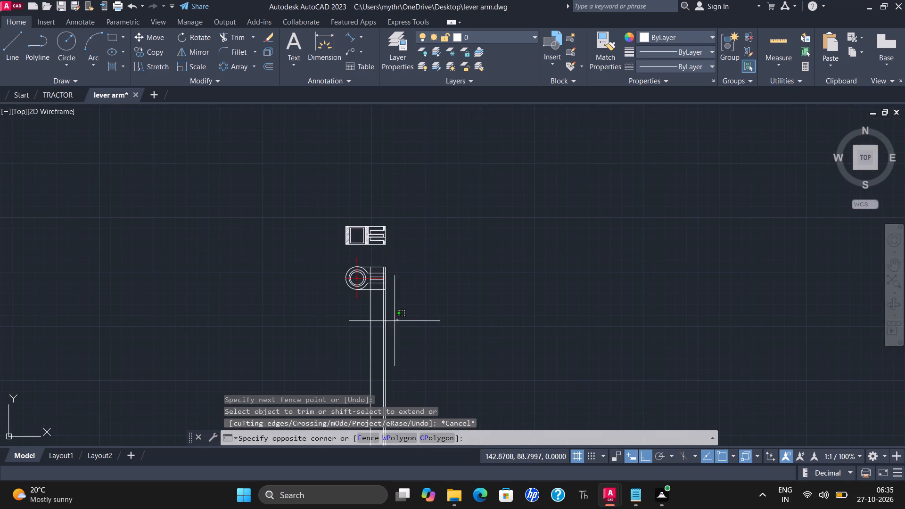
left_click_drag(392, 322, 370, 328)
left_click(358, 338)
right_click(358, 334)
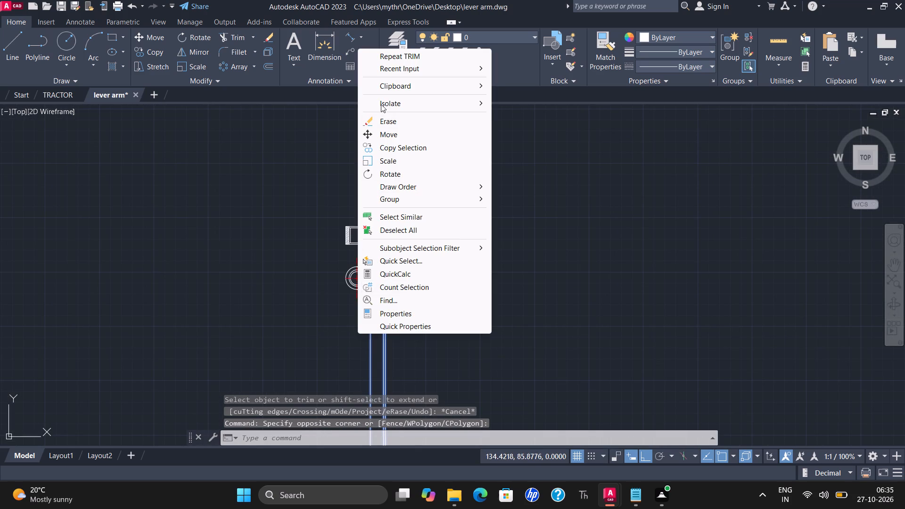
left_click(381, 120)
Draw two horizontal construction lines, through the upper and lower outer edges of the circular-ended view.
scroll(372, 283, "up", 2)
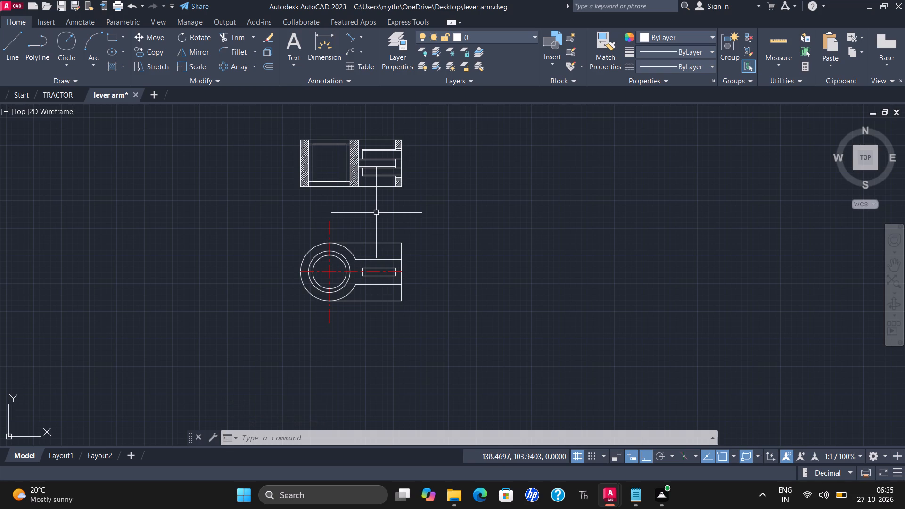
middle_click_drag(449, 230, 369, 234)
scroll(369, 234, "down", 1)
left_click(52, 82)
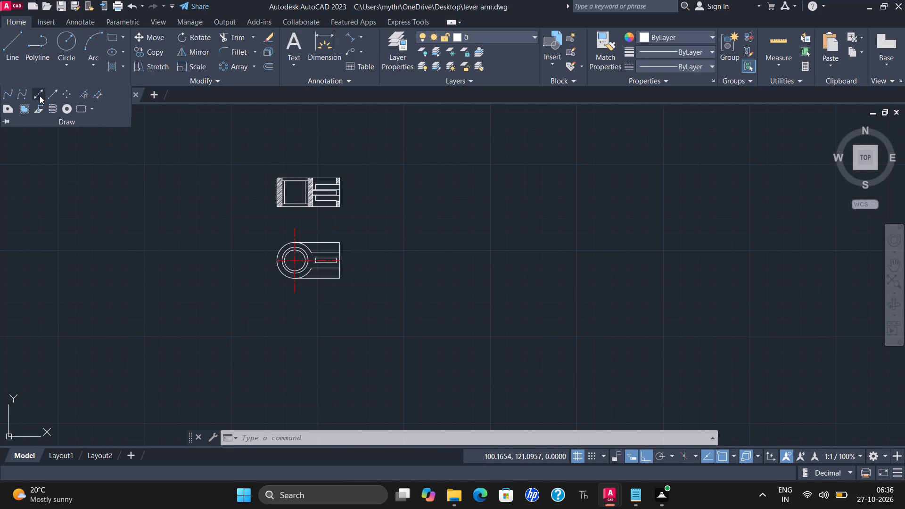
left_click(35, 97)
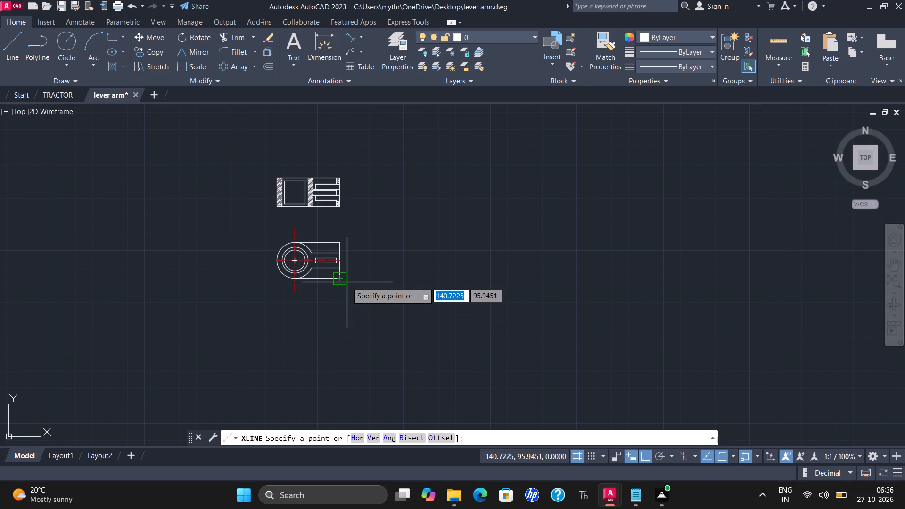
scroll(339, 249, "up", 2)
left_click(334, 236)
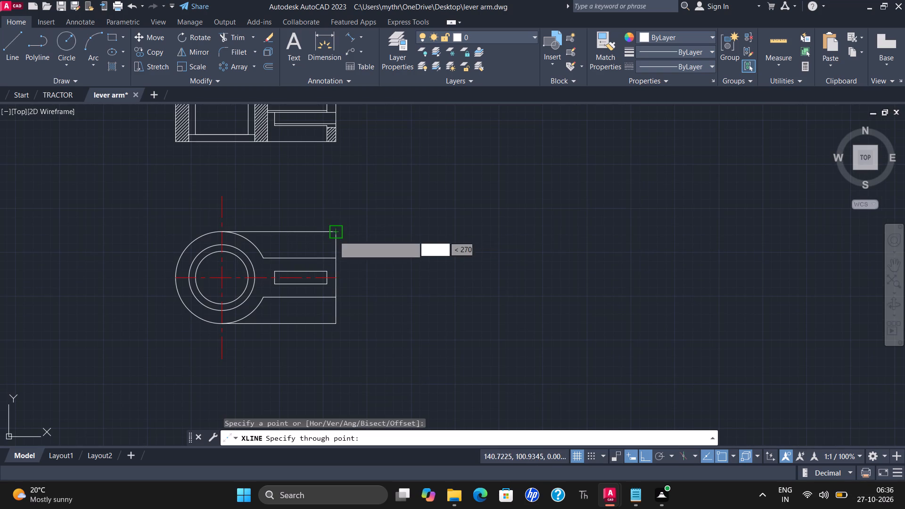
left_click(423, 253)
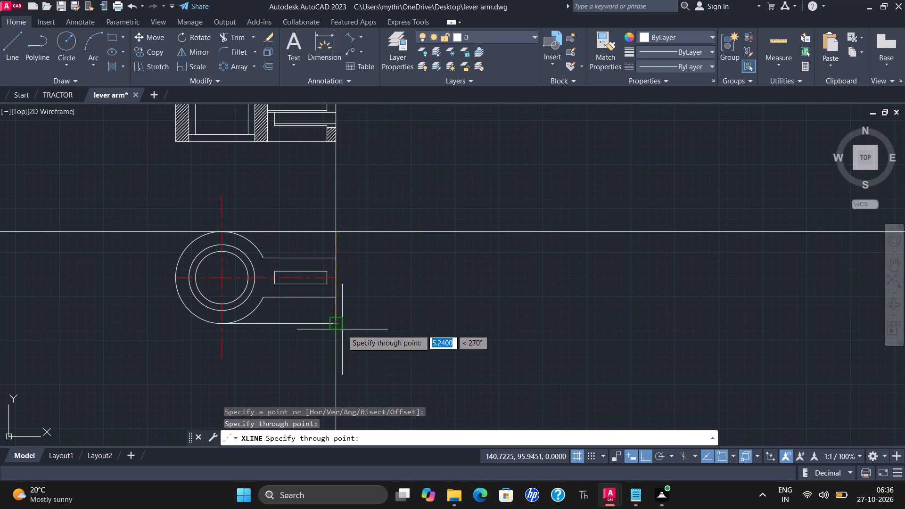
key("Escape")
left_click(87, 78)
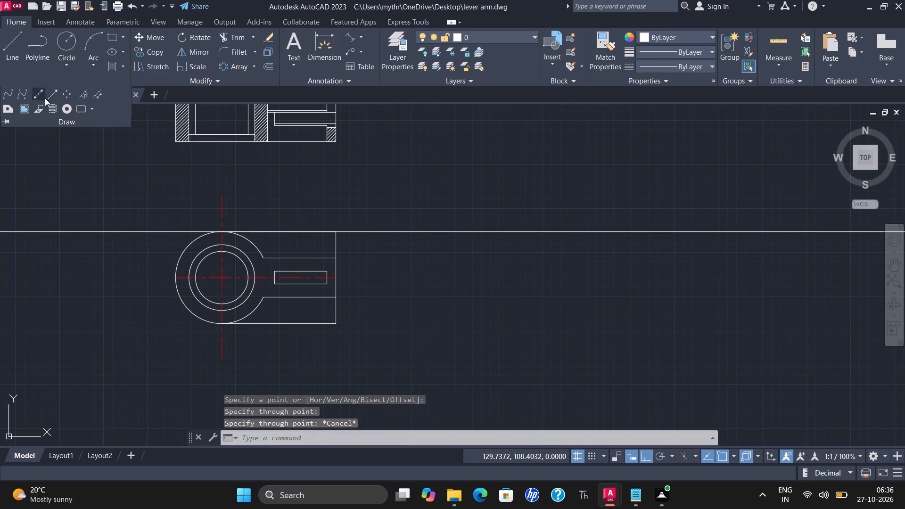
left_click(35, 95)
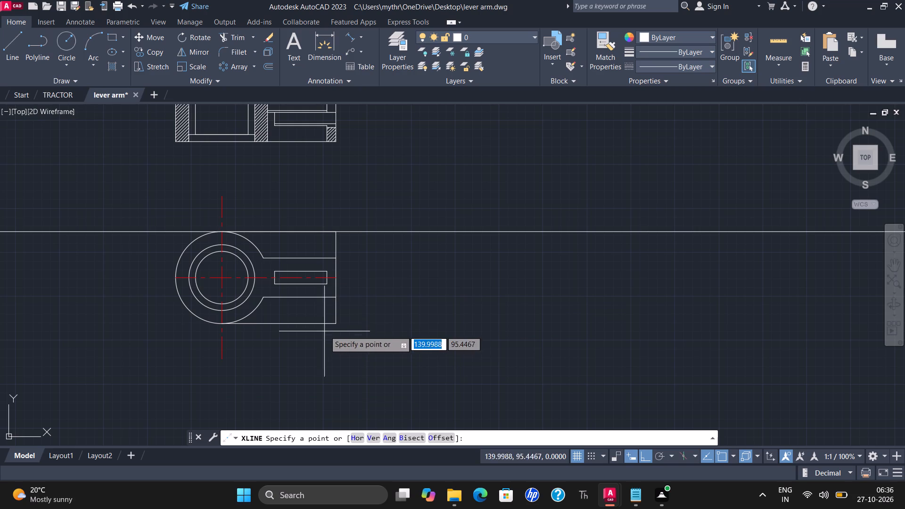
left_click_drag(333, 329, 329, 329)
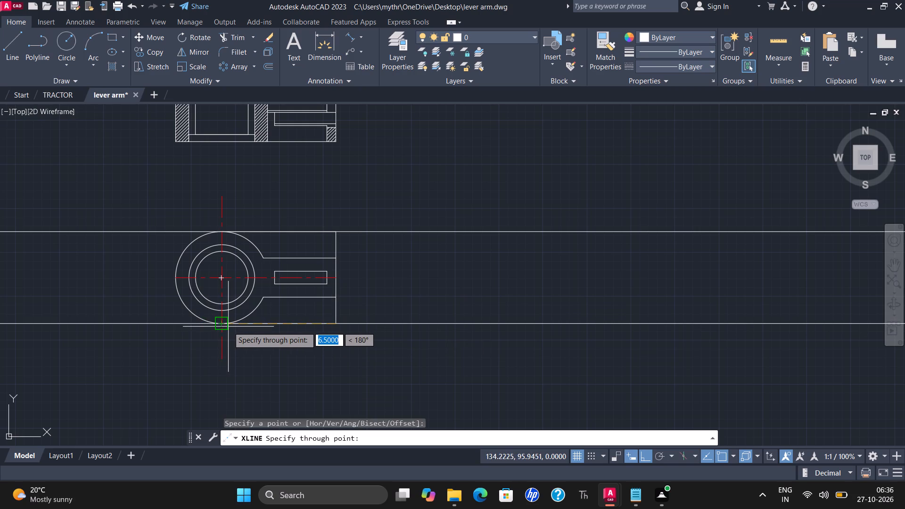
left_click(223, 327)
right_click(251, 329)
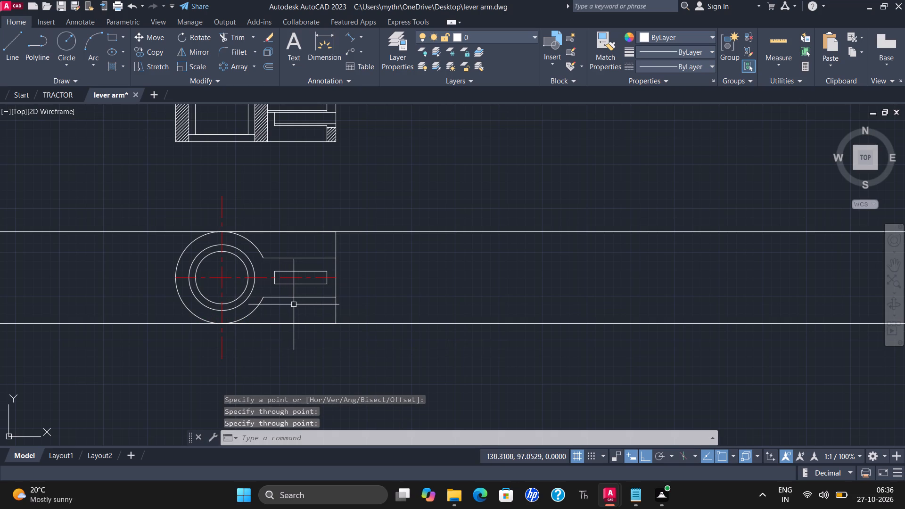
Copy the circular-ended view's vertical end edge about 5.56 to the right, between the two horizontal construction lines.
middle_click_drag(468, 292, 395, 289)
scroll(414, 290, "down", 1)
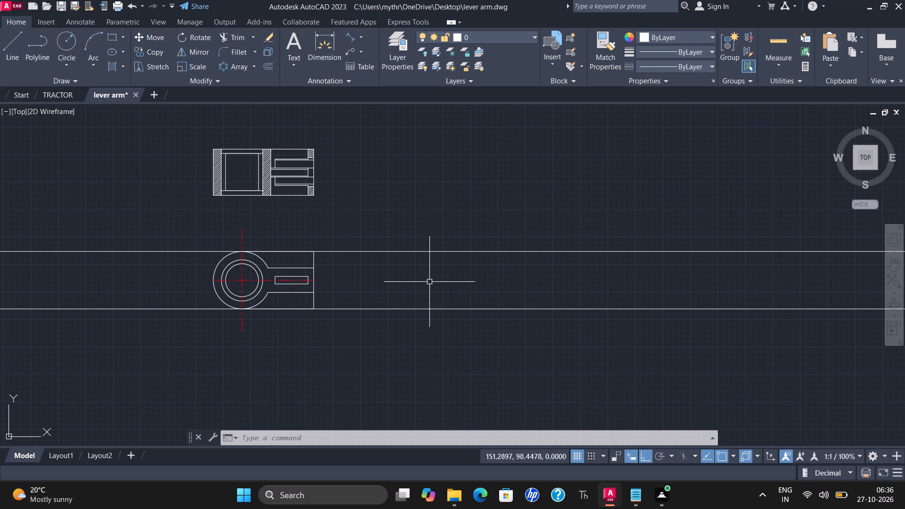
scroll(315, 264, "up", 1)
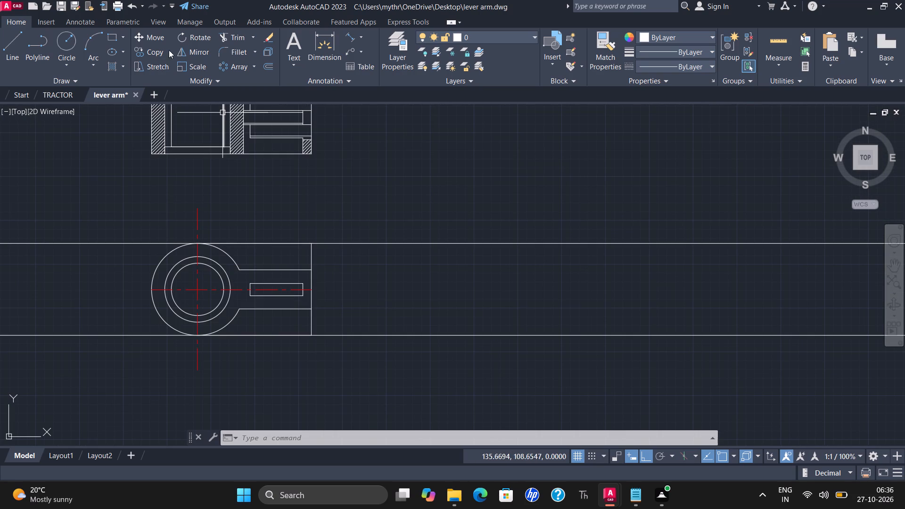
left_click(155, 49)
left_click(311, 253)
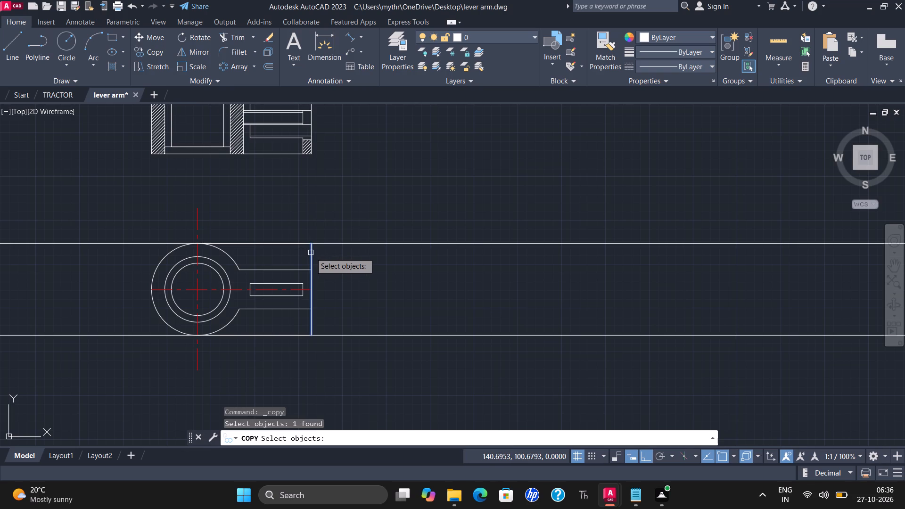
right_click(311, 253)
left_click(312, 245)
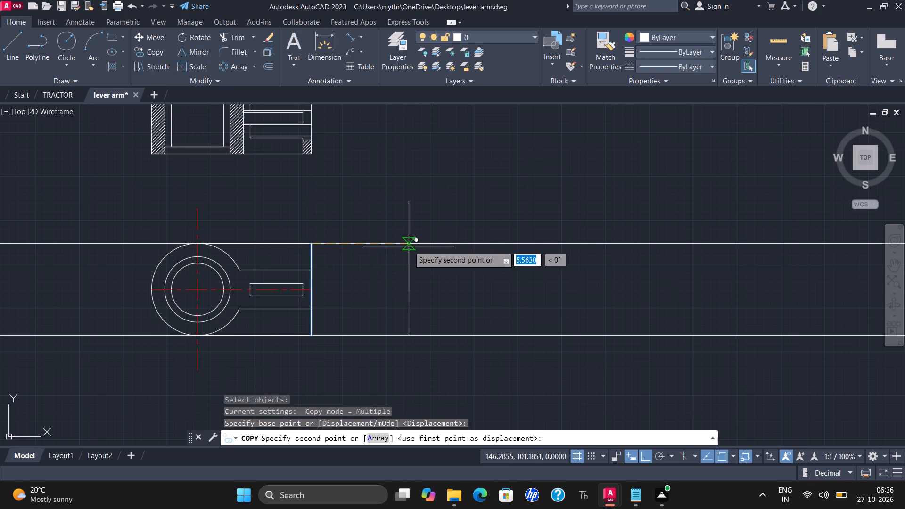
left_click(409, 246)
key("Escape")
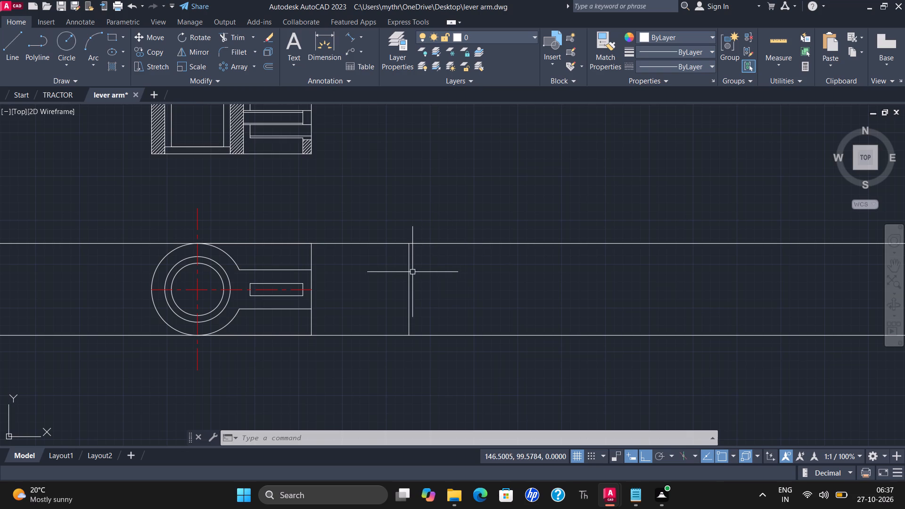
Offset the copied vertical line 4.50 to the right to form the side view's other edge.
left_click(268, 70)
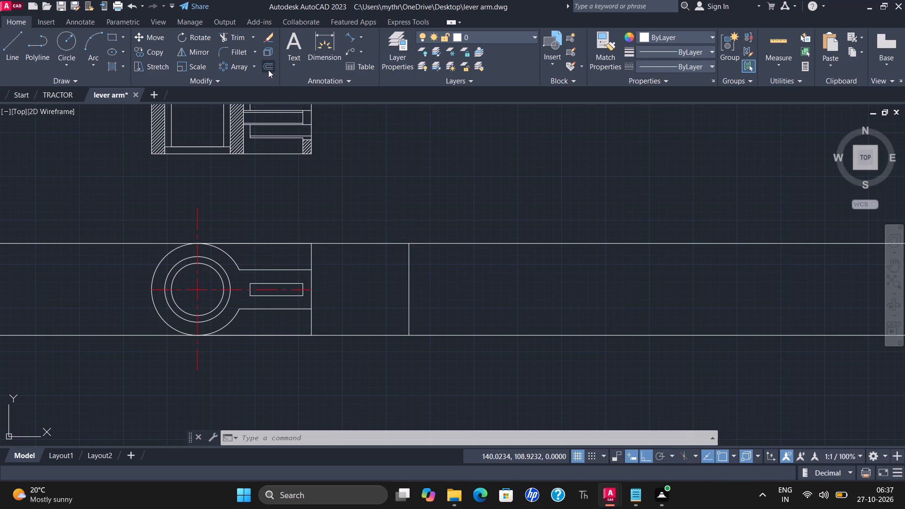
key("4")
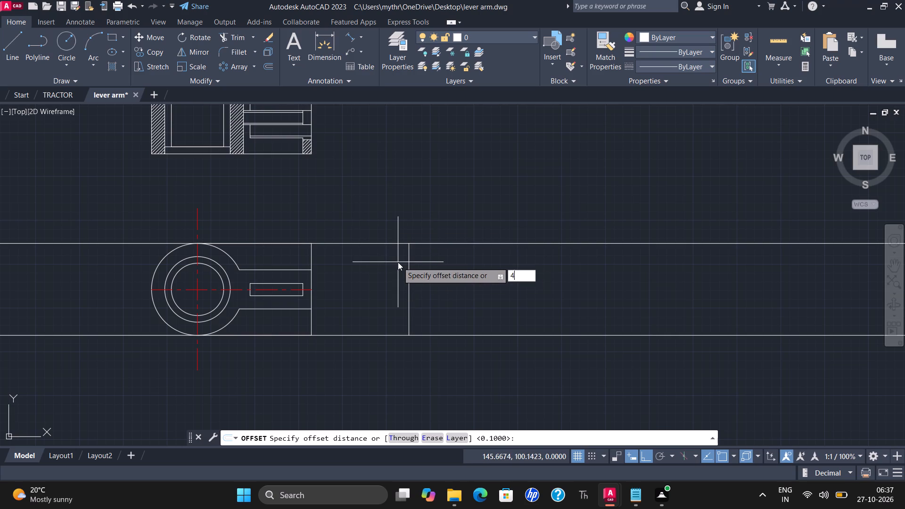
type(".50")
key("Return")
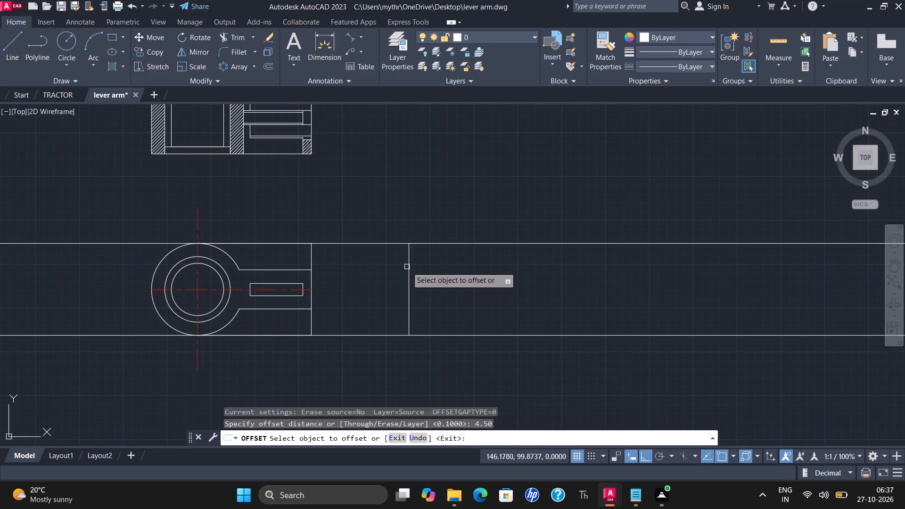
left_click_drag(408, 265, 412, 266)
left_click(449, 271)
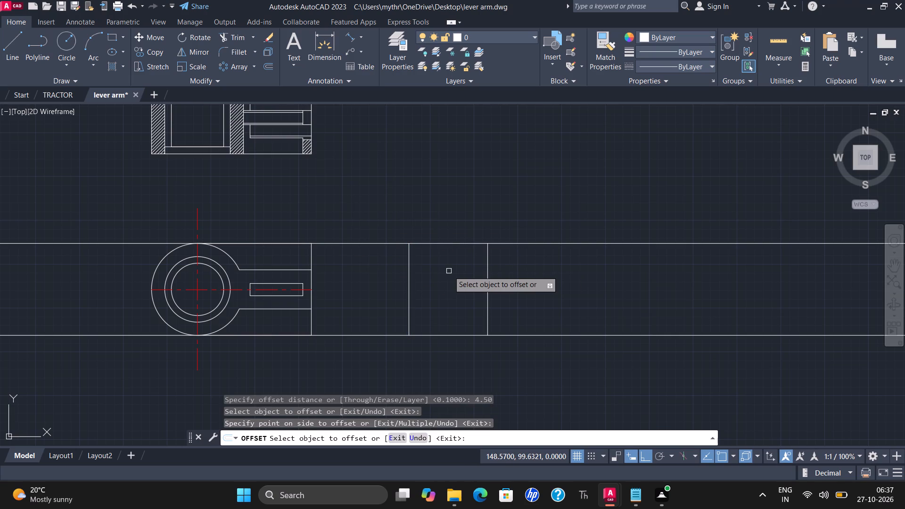
key("Escape")
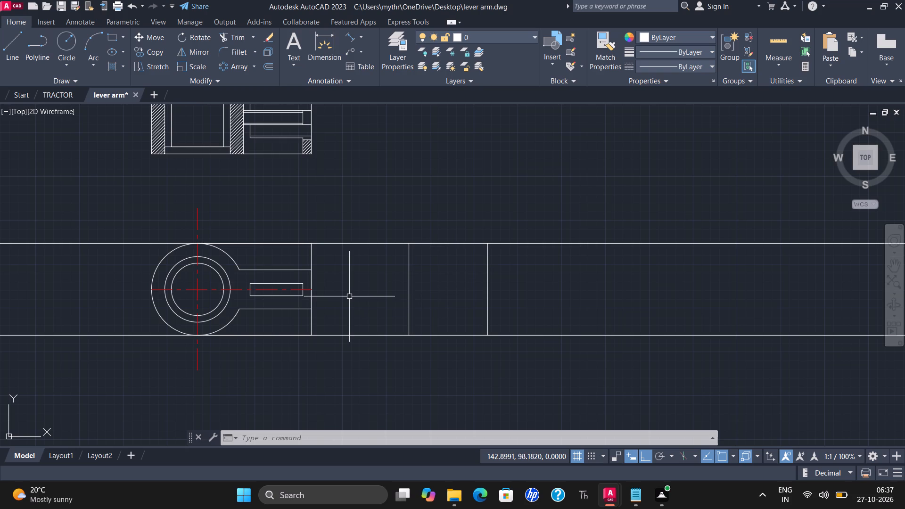
Copy the arm's upper and lower inner horizontal edges so their right ends meet the side view's far vertical line.
left_click(286, 268)
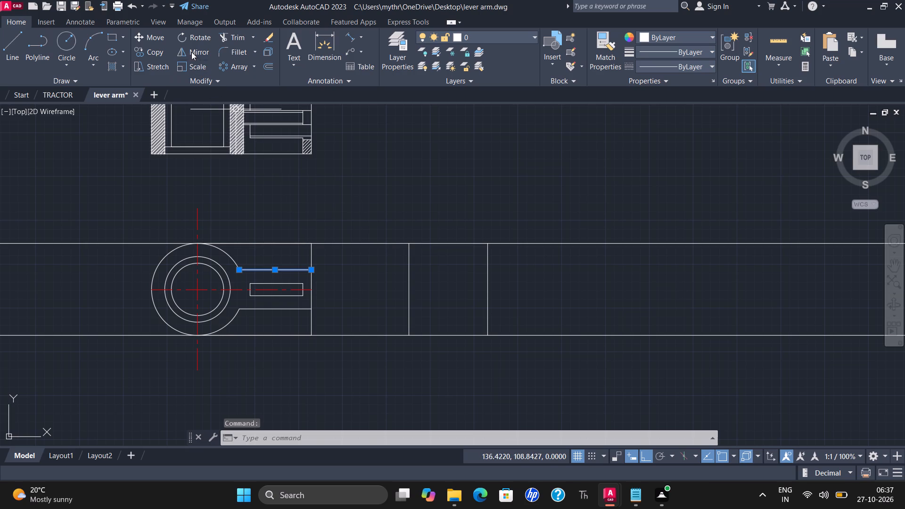
left_click(149, 48)
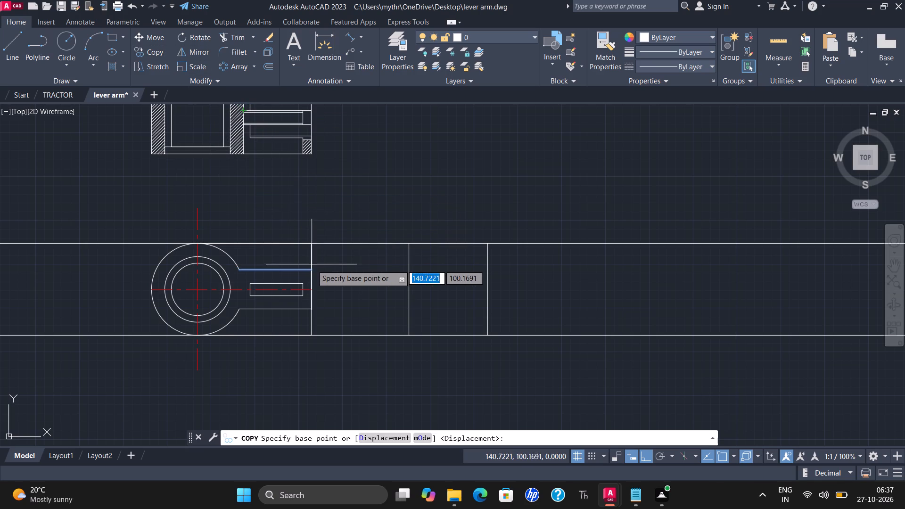
left_click_drag(313, 268, 319, 267)
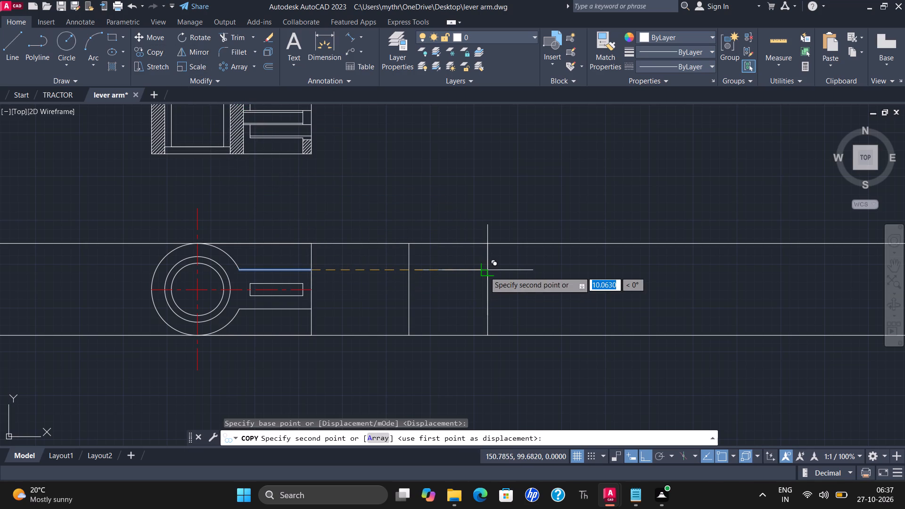
left_click(485, 271)
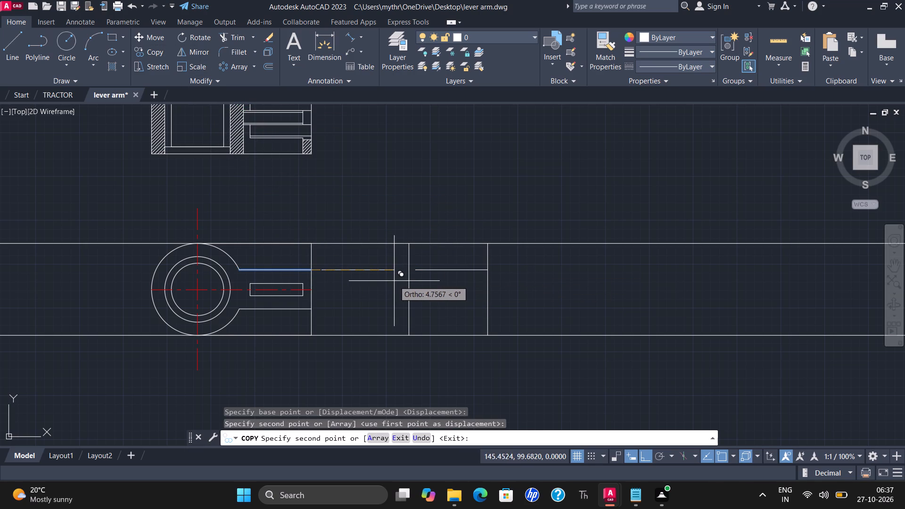
key("Escape")
left_click(283, 308)
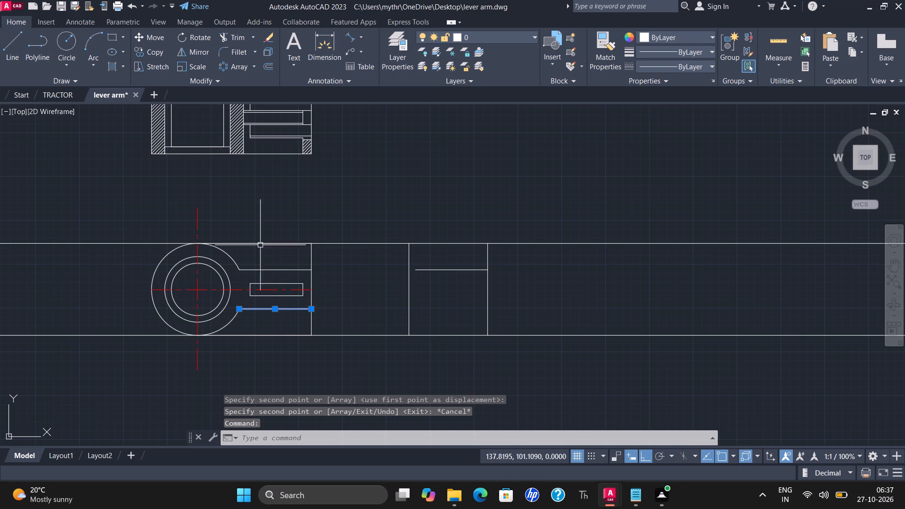
left_click(158, 54)
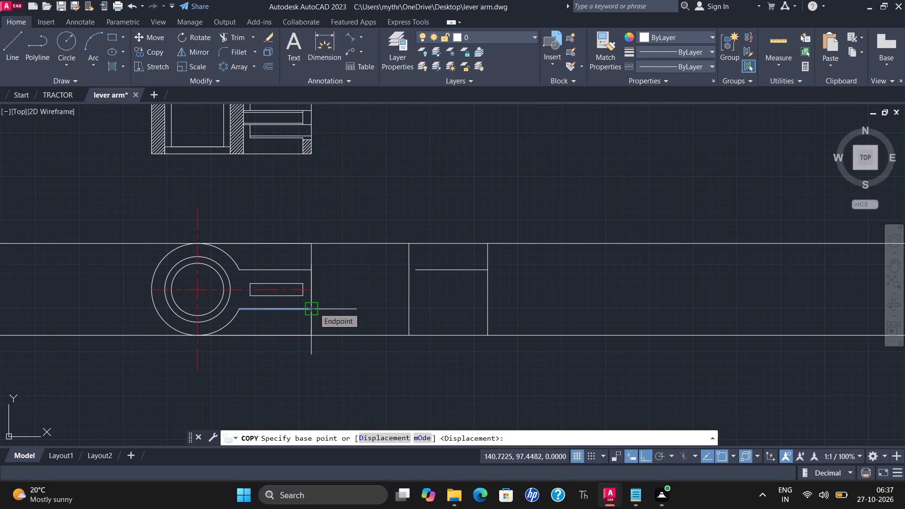
left_click(316, 311)
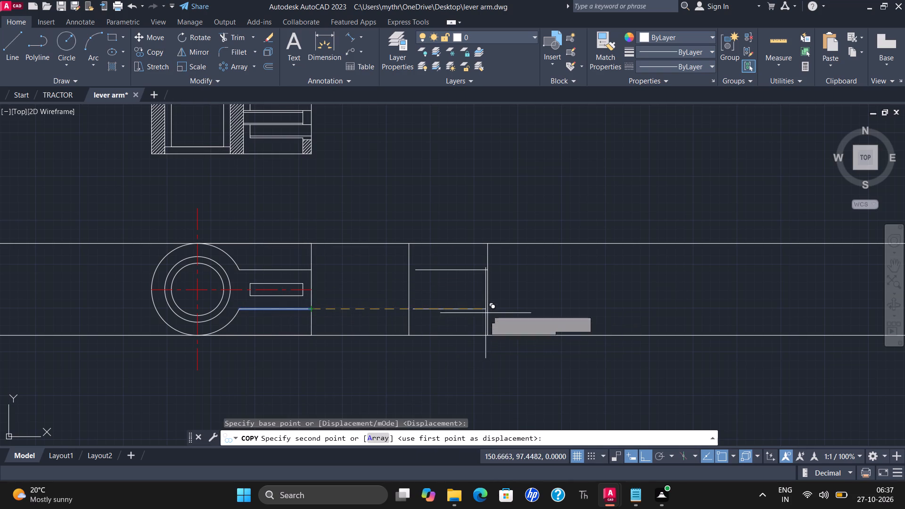
left_click(488, 310)
key("Escape")
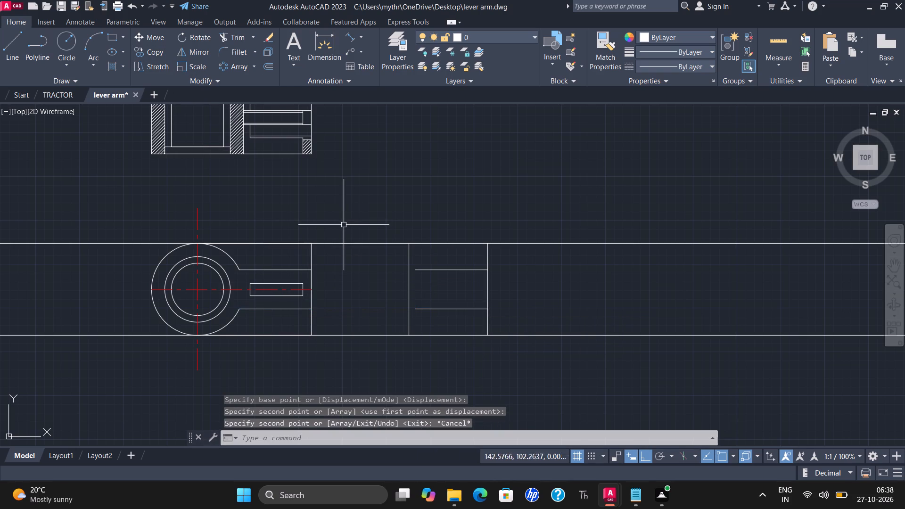
Extend the two copied horizontal lines to the side view's left vertical edge.
key("e")
key("x")
key("Return")
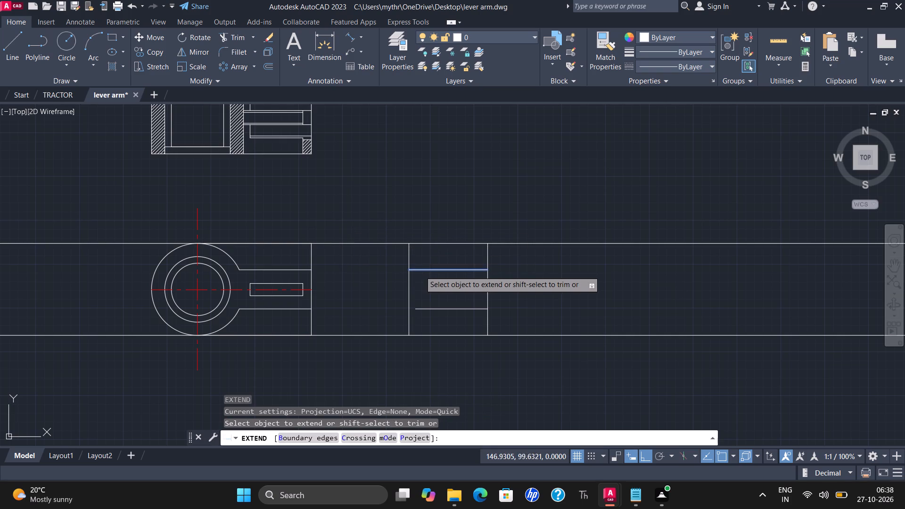
left_click(420, 271)
left_click(423, 310)
key("Escape")
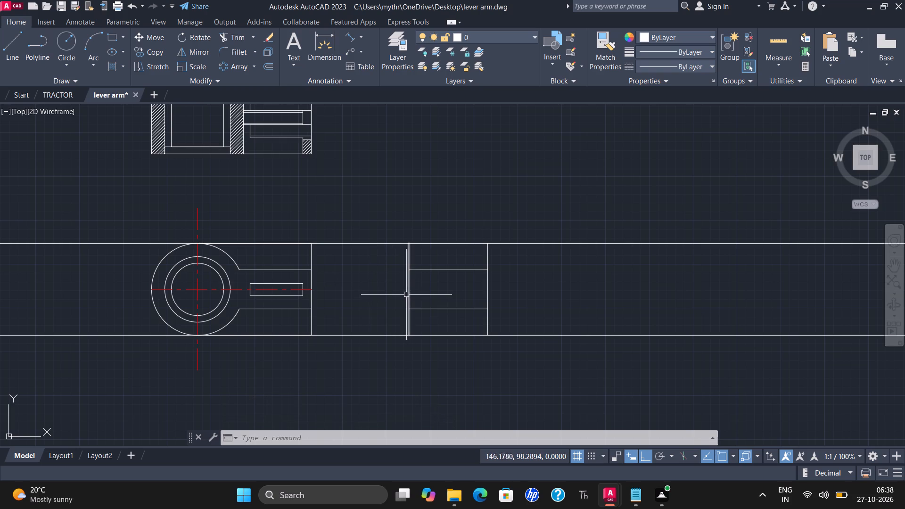
Offset the side view's left vertical edge 0.90 to the right, repeating from each new line to get four intermediate vertical lines.
left_click(257, 64)
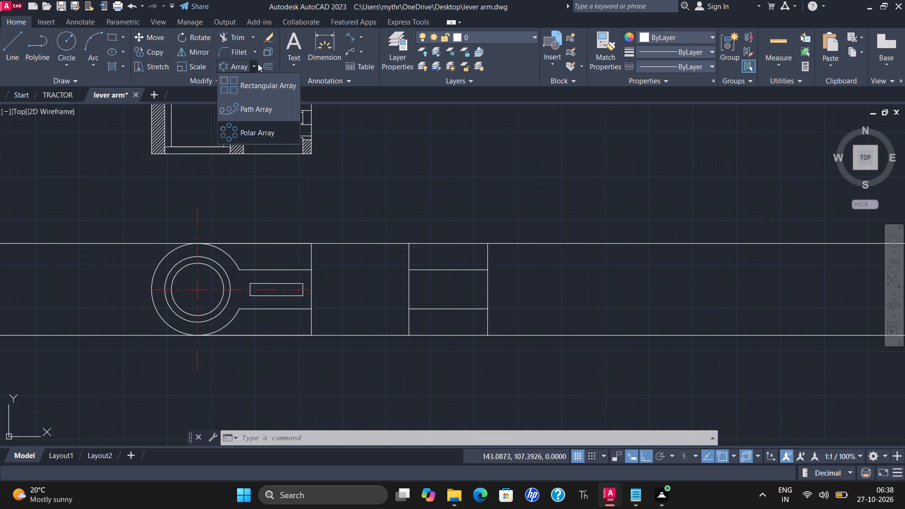
left_click(261, 64)
left_click(273, 69)
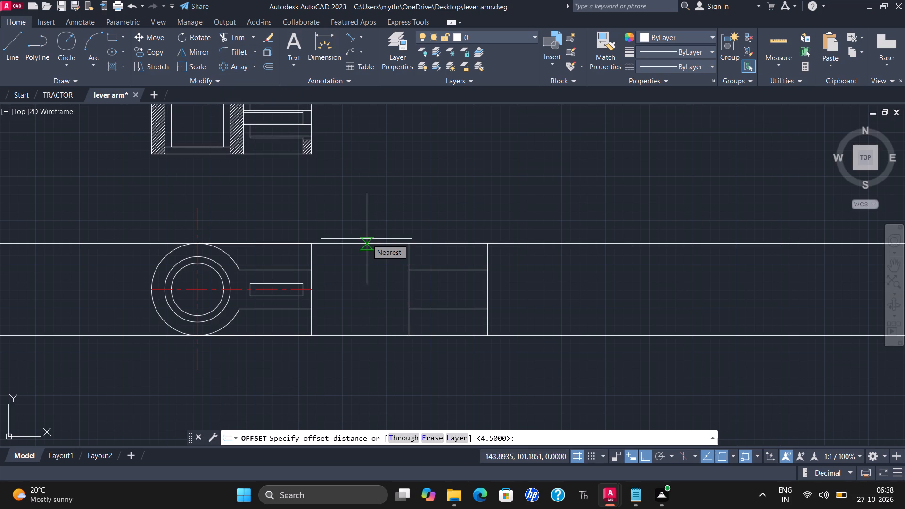
type("0.")
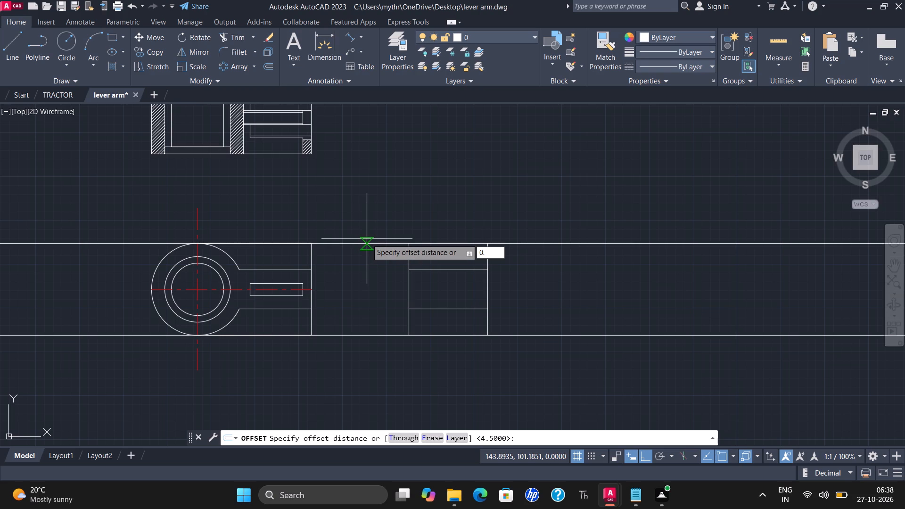
type("92")
key("BackSpace")
key("0")
key("Return")
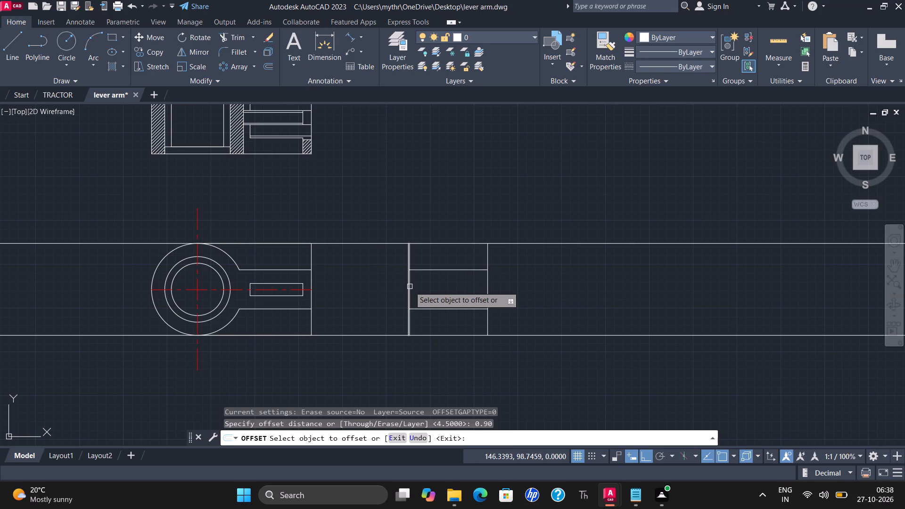
left_click(411, 286)
left_click(421, 285)
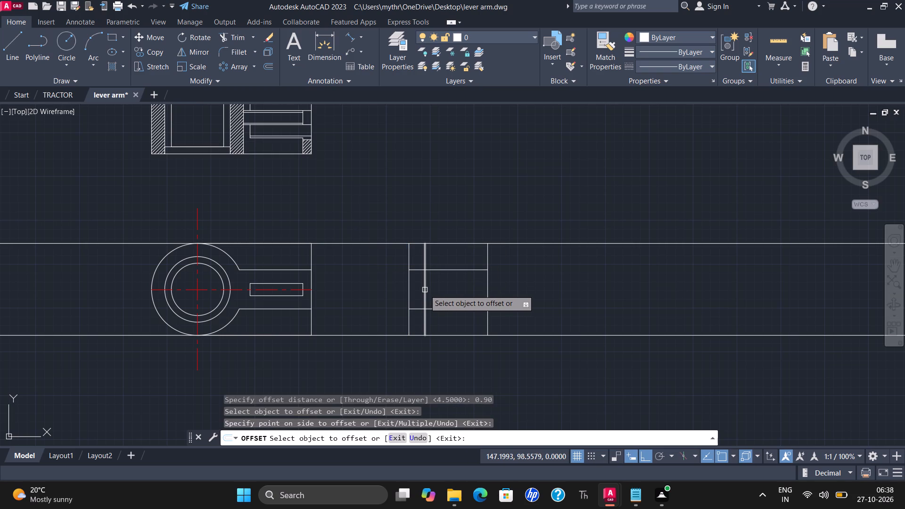
left_click(425, 290)
left_click(443, 289)
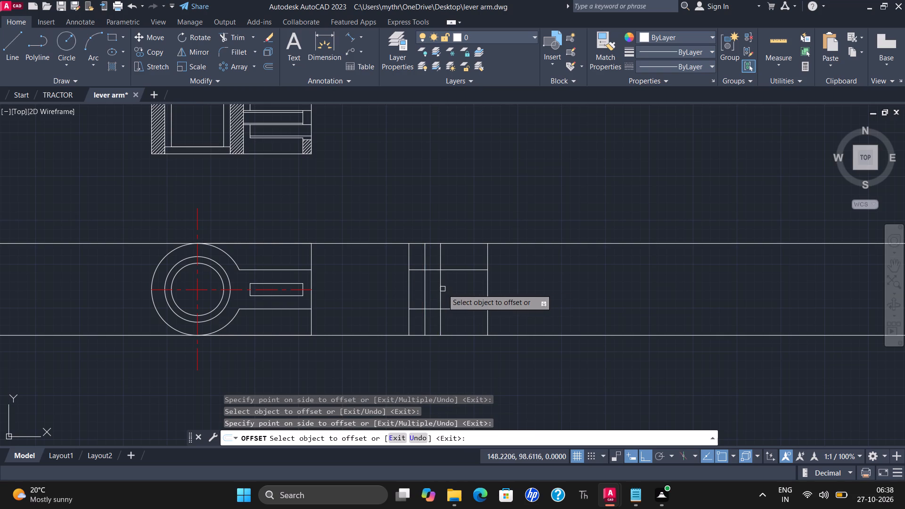
left_click(441, 291)
left_click(461, 296)
left_click(457, 293)
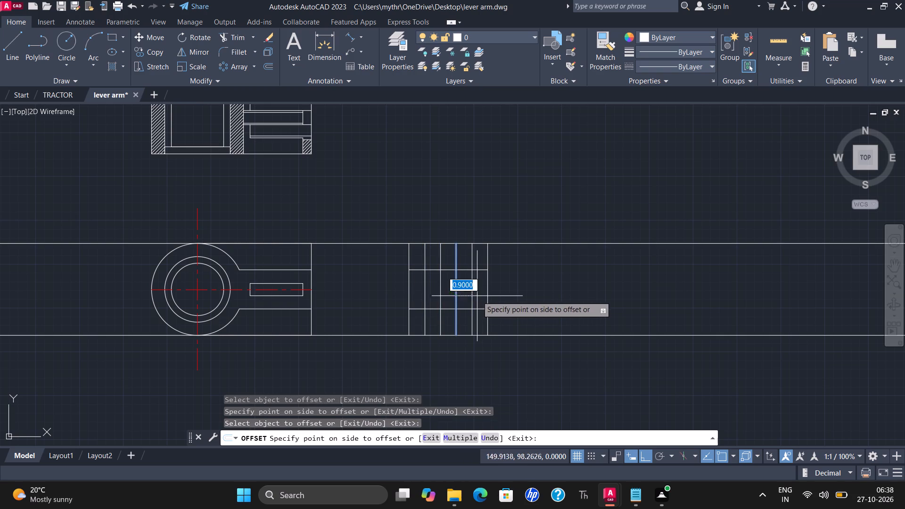
left_click(477, 296)
left_click(471, 297)
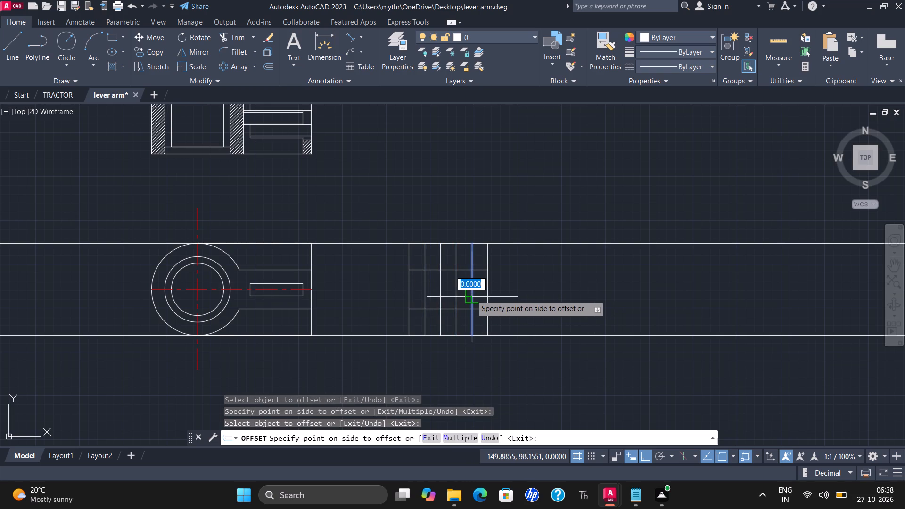
key("Escape")
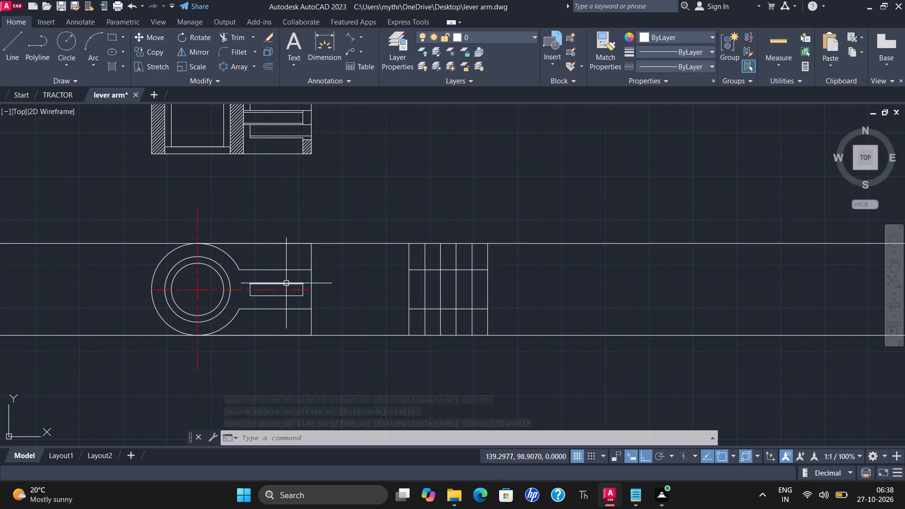
Draw a horizontal construction line through the midpoint of the circular-ended view's vertical end edge.
left_click(10, 41)
left_click(54, 85)
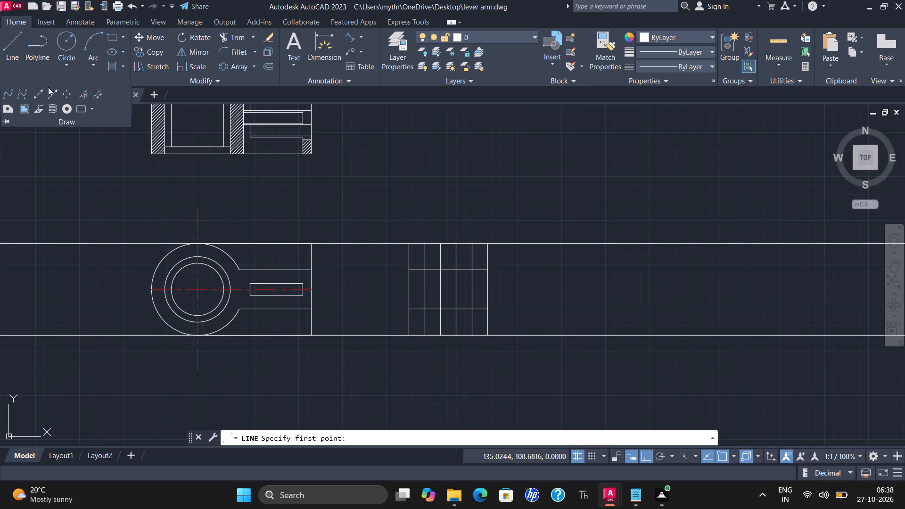
left_click(33, 91)
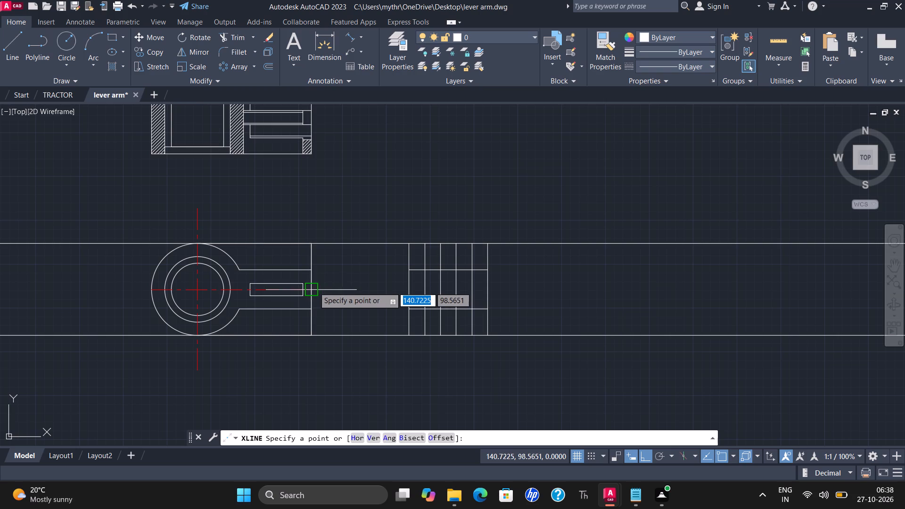
left_click(314, 287)
left_click(250, 289)
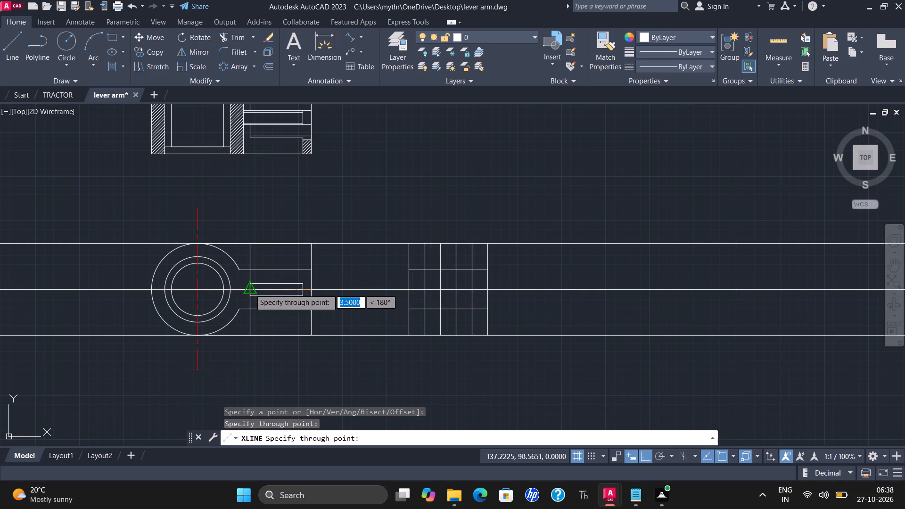
right_click(250, 289)
Offset the middle horizontal construction line 0.45 to both sides, above and below.
middle_click_drag(363, 308, 237, 268)
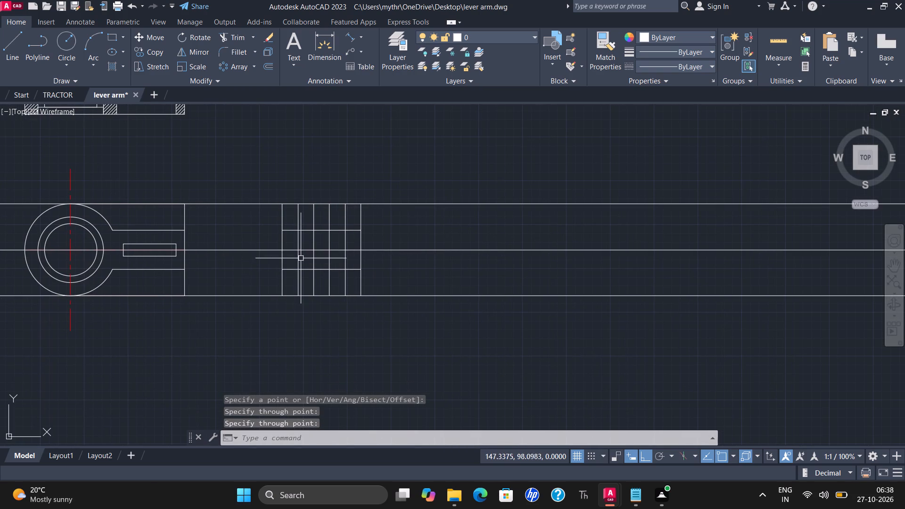
scroll(319, 239, "up", 1)
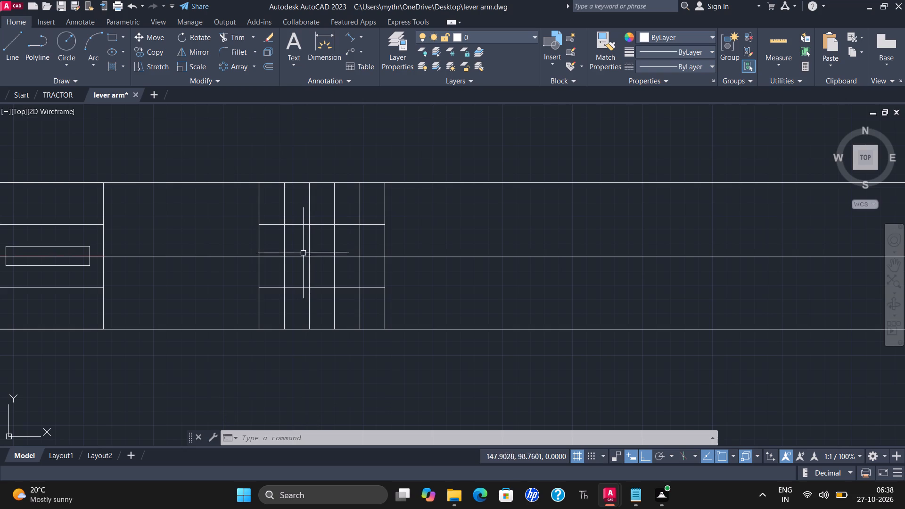
left_click(271, 65)
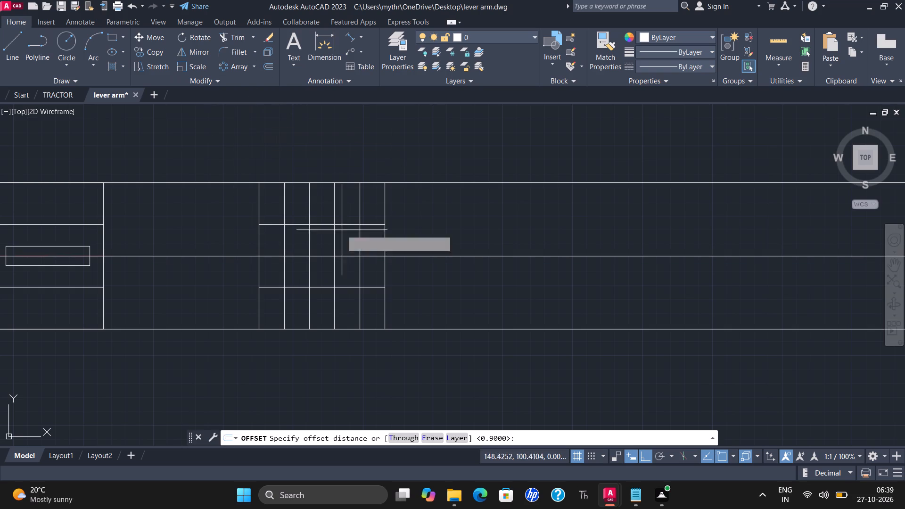
type("0.4")
key("5")
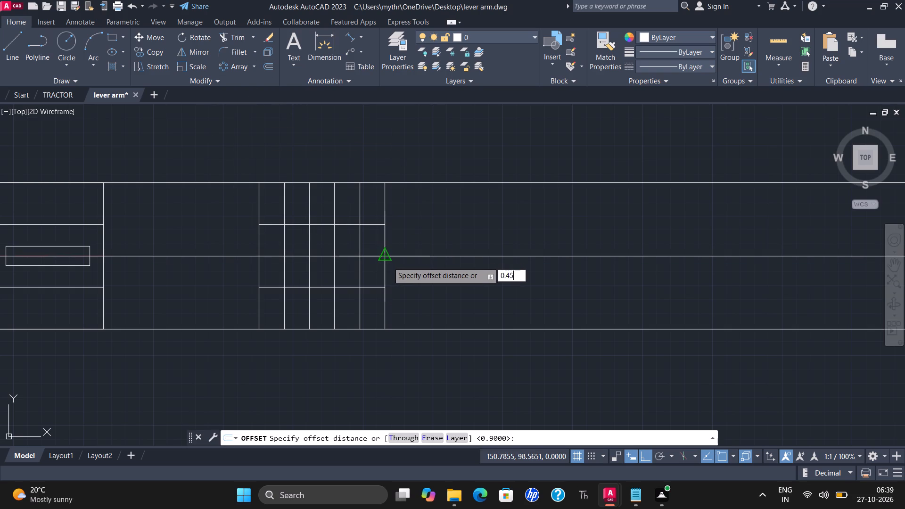
key("Return")
left_click(402, 255)
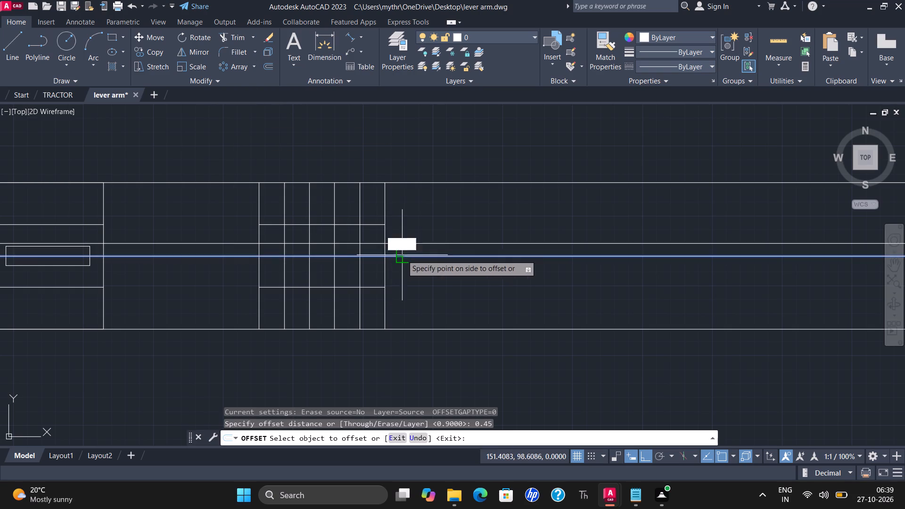
left_click(400, 243)
left_click(397, 255)
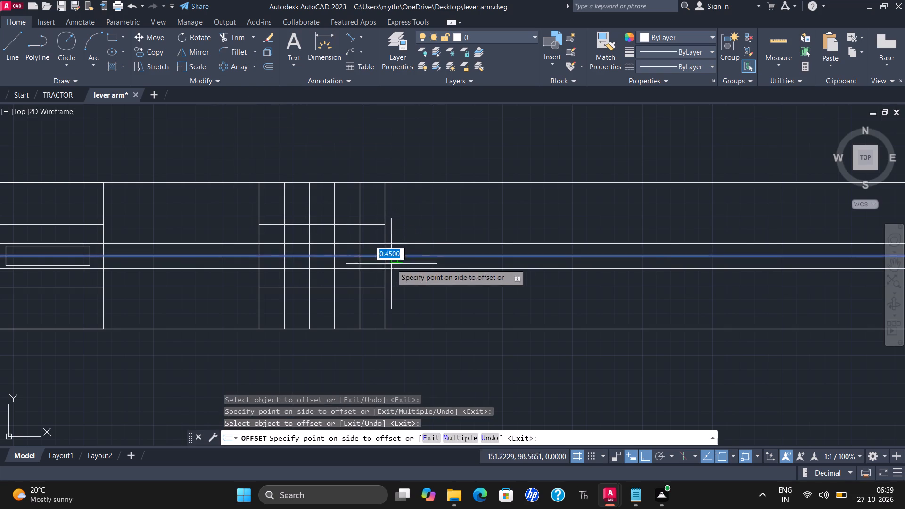
left_click(390, 268)
key("Escape")
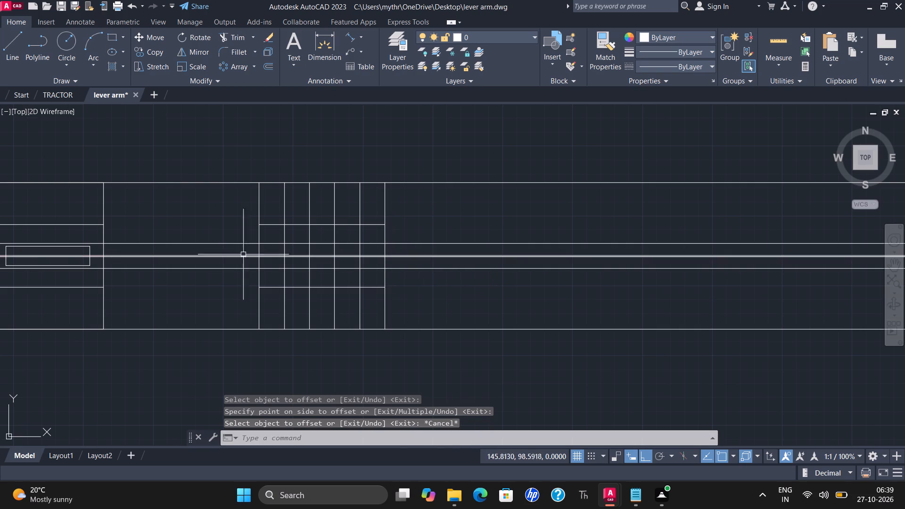
Trim the three middle horizontal construction lines on both sides of the side view, back to its outer vertical edges.
left_click(222, 37)
left_click(226, 209)
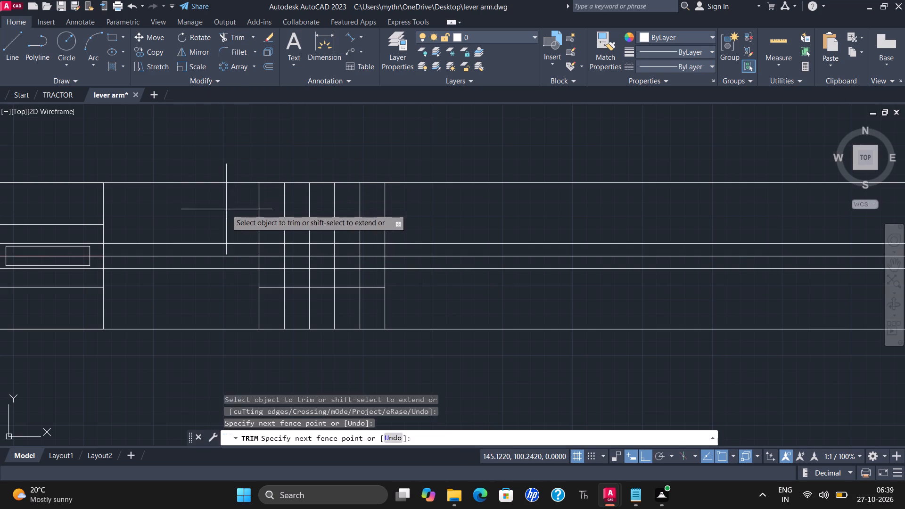
left_click(222, 286)
left_click(415, 225)
left_click(411, 293)
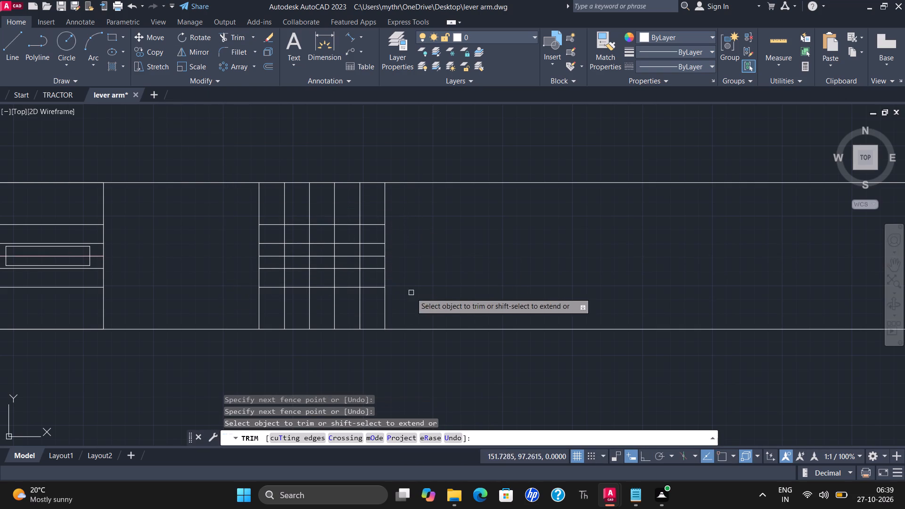
key("Escape")
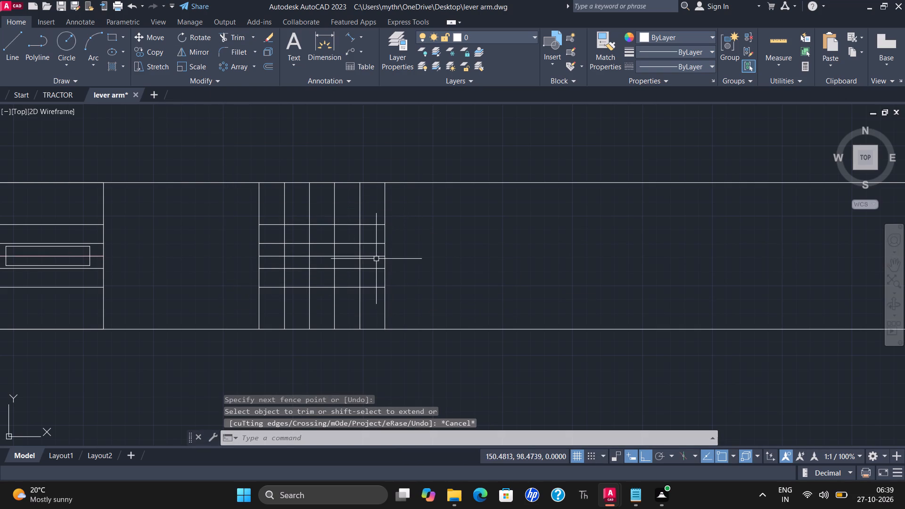
Stretch the side view's middle horizontal line beyond the outline, about 0.45 on the right and about 0.84 on the left.
left_click(375, 255)
left_click(383, 254)
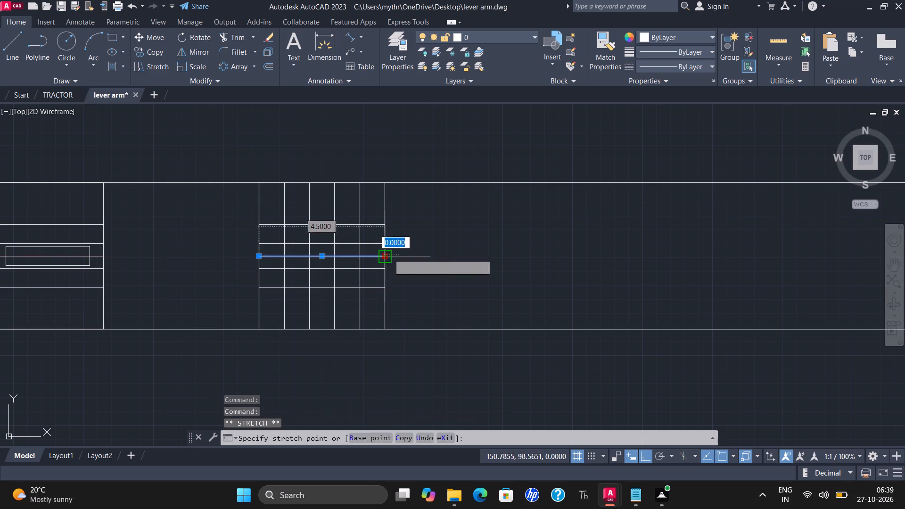
left_click(397, 254)
left_click_drag(261, 256, 256, 256)
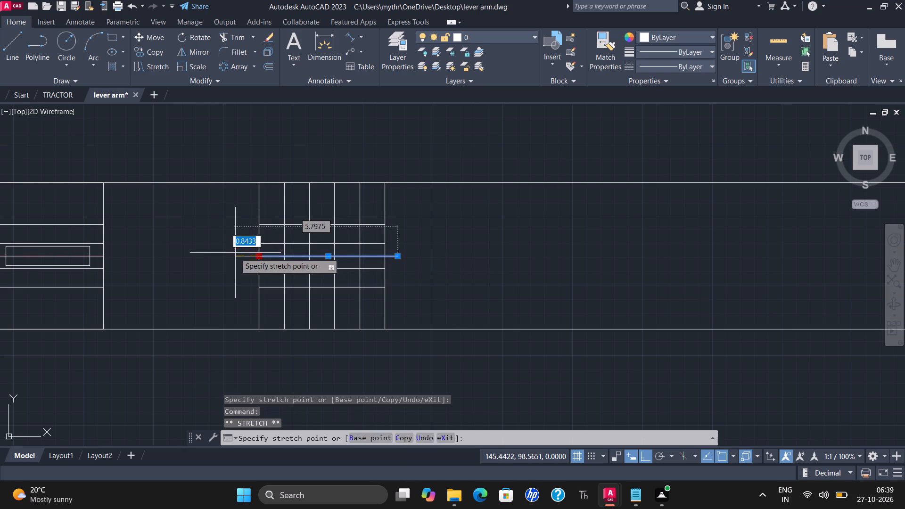
left_click(235, 253)
middle_click_drag(252, 258, 311, 263)
scroll(307, 263, "down", 1)
key("Escape")
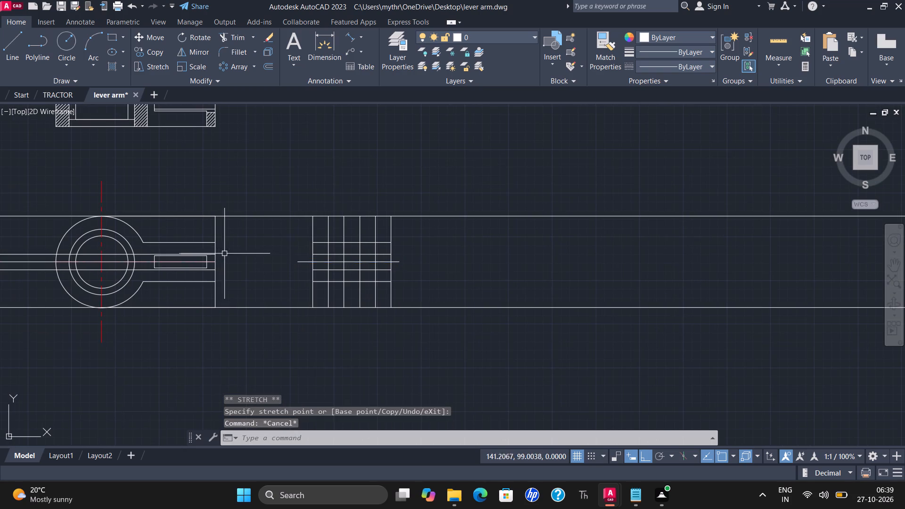
Erase the three leftover middle construction lines running through the circular-ended view.
middle_click_drag(240, 254, 315, 257)
scroll(240, 254, "down", 1)
scroll(314, 257, "down", 2)
scroll(217, 263, "up", 2)
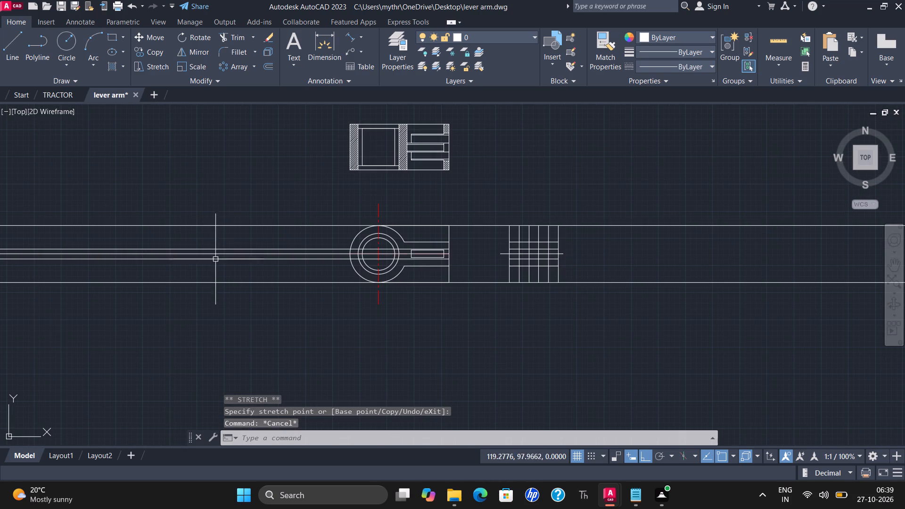
left_click_drag(223, 242, 214, 248)
left_click(211, 263)
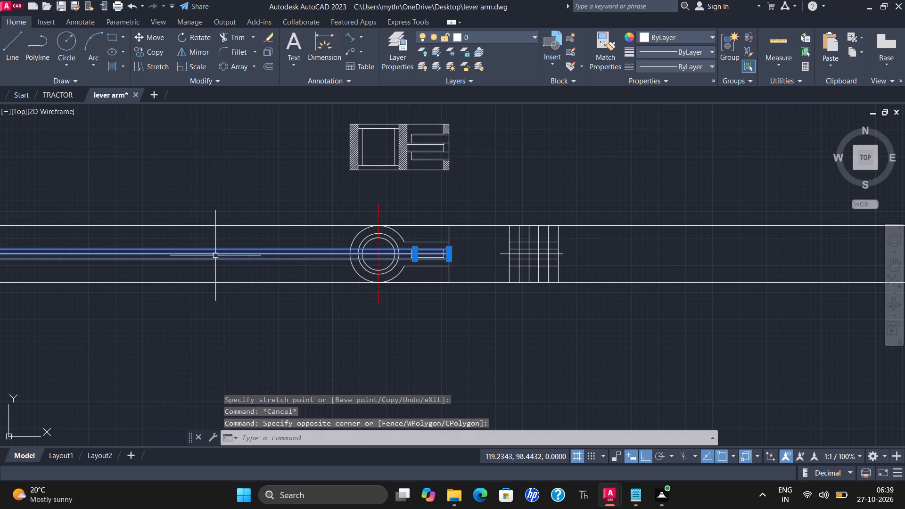
key("Delete")
Trim the upper and lower construction lines between the two views and beyond the side view's right edge.
left_click(234, 35)
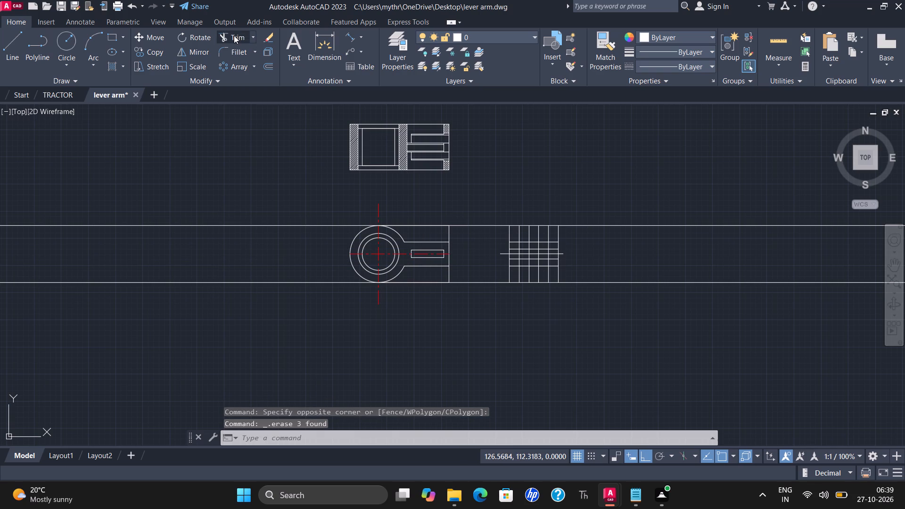
middle_click_drag(483, 208, 400, 196)
scroll(399, 198, "up", 1)
left_click_drag(402, 197, 395, 213)
left_click_drag(383, 295, 557, 239)
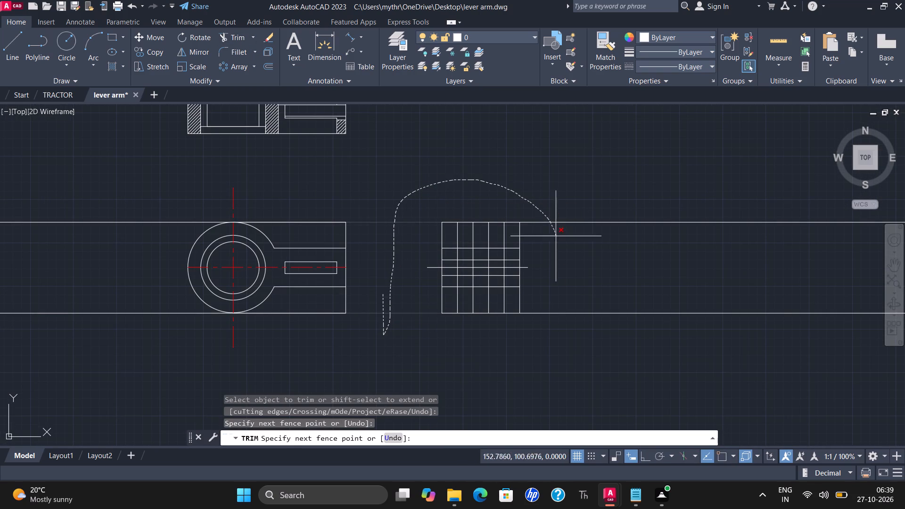
left_click_drag(557, 239, 565, 335)
key("Escape")
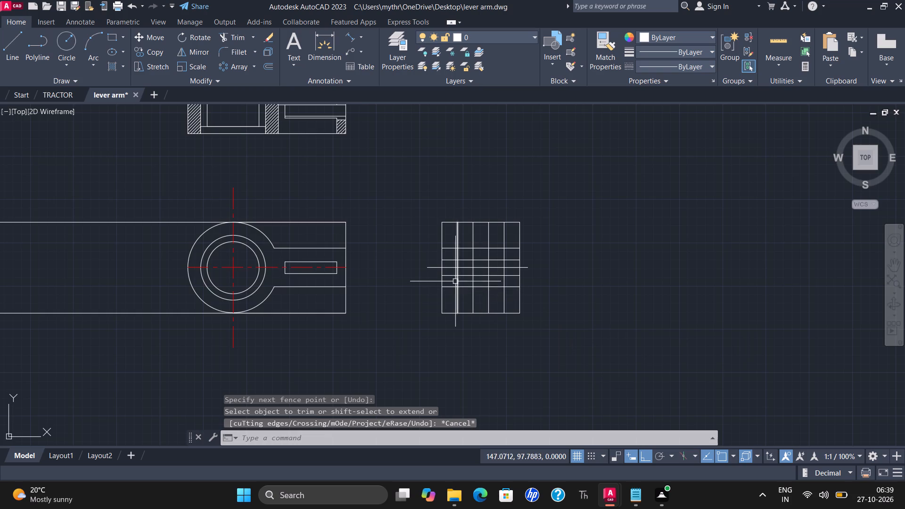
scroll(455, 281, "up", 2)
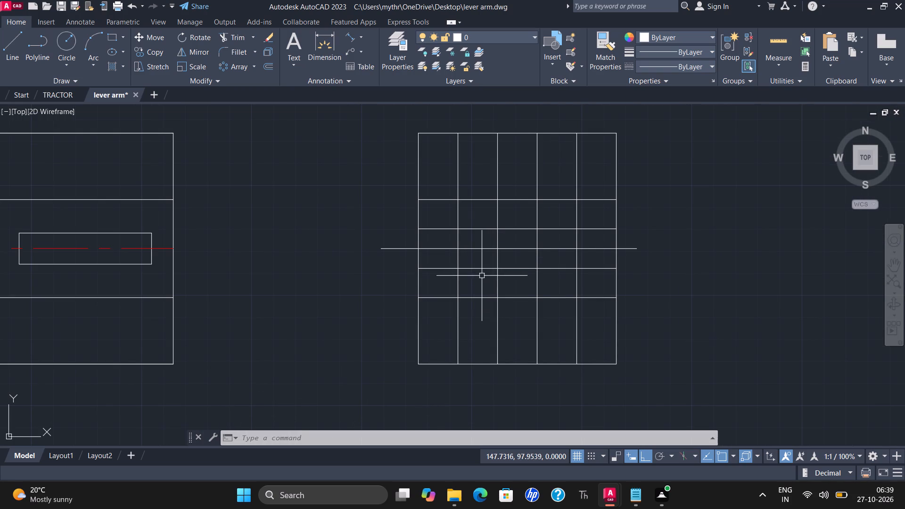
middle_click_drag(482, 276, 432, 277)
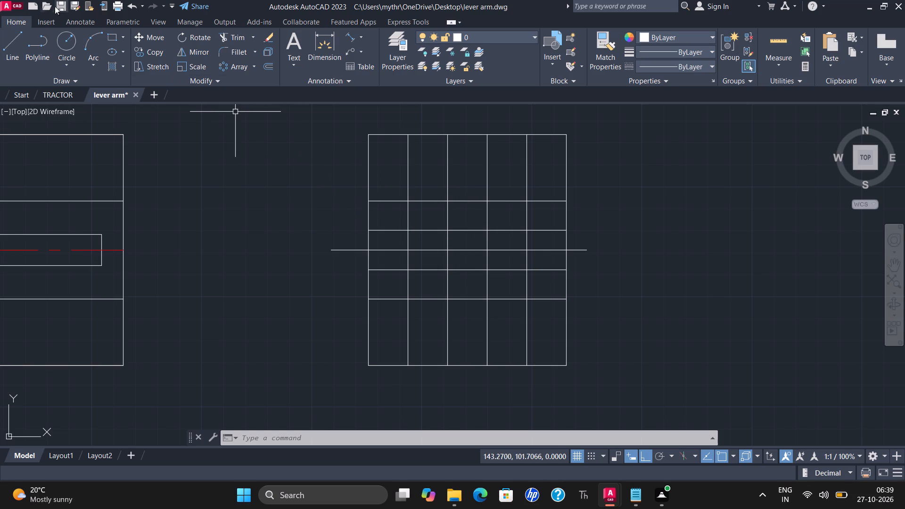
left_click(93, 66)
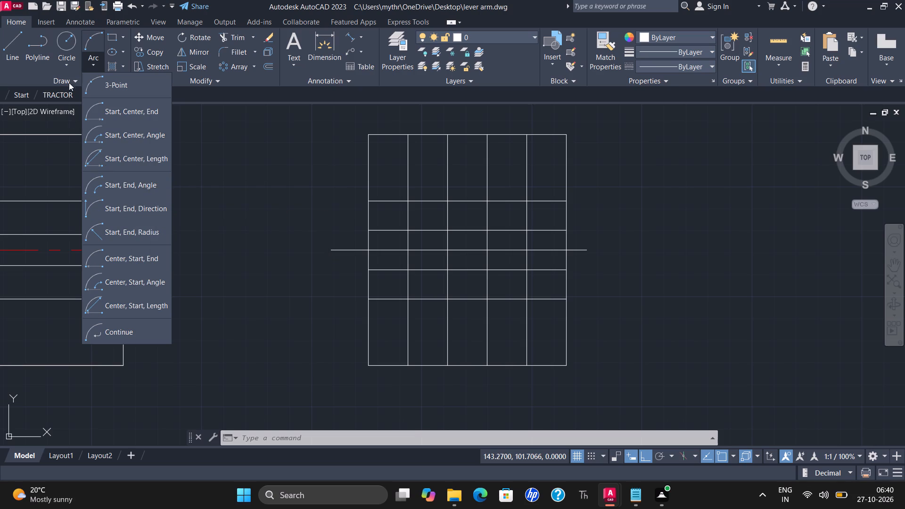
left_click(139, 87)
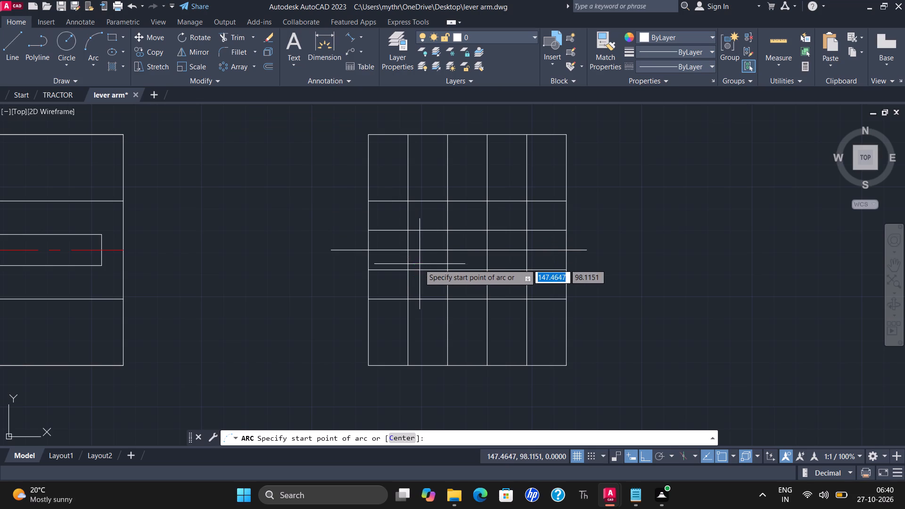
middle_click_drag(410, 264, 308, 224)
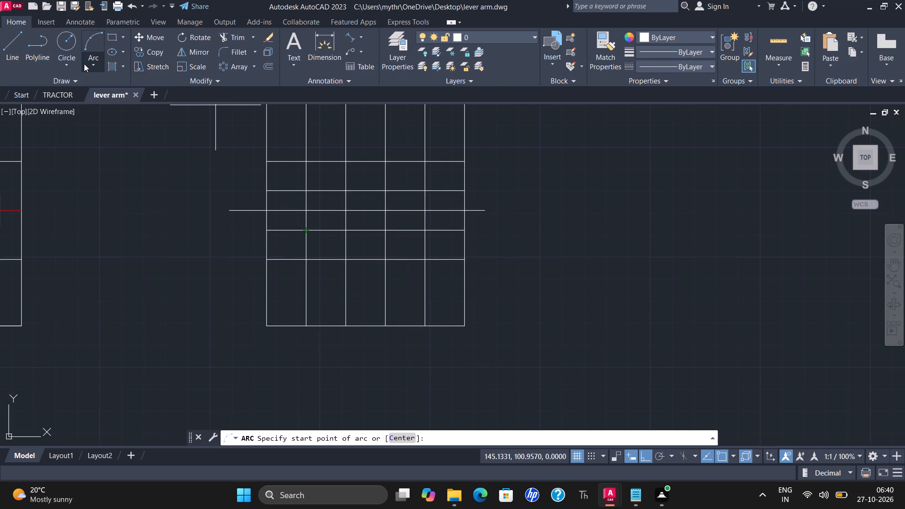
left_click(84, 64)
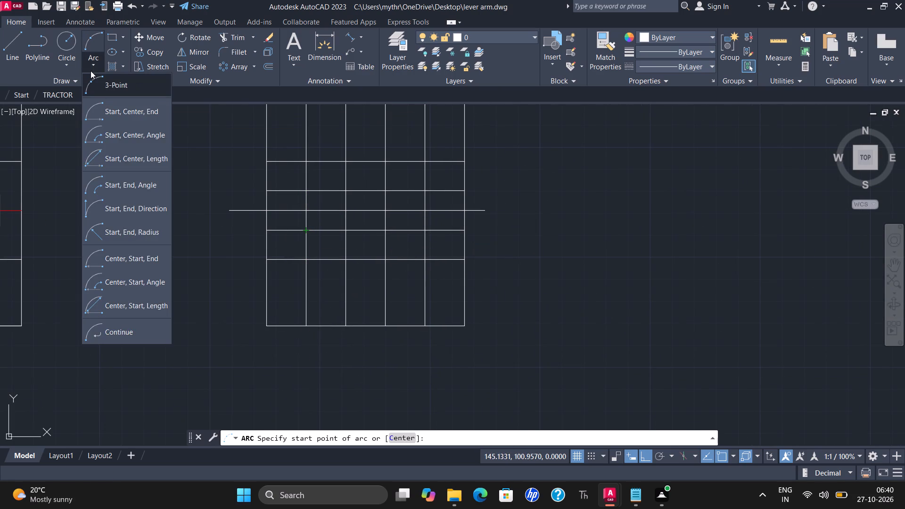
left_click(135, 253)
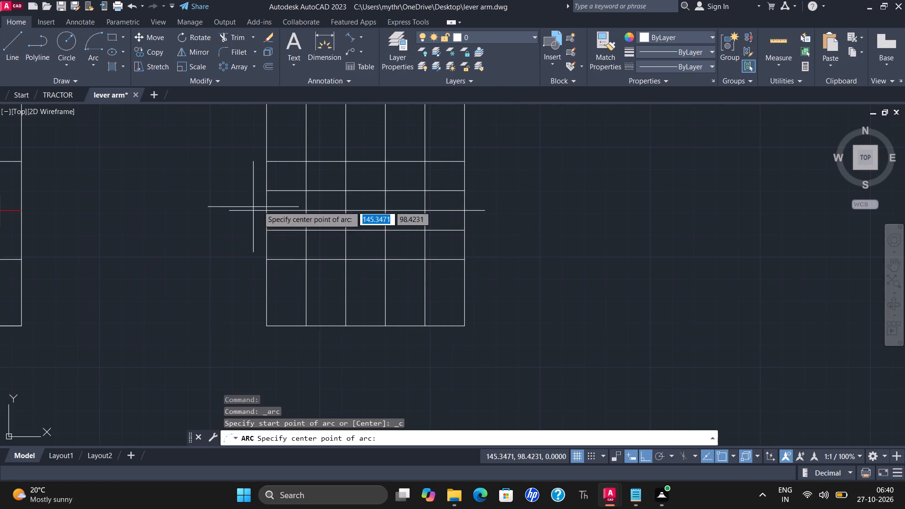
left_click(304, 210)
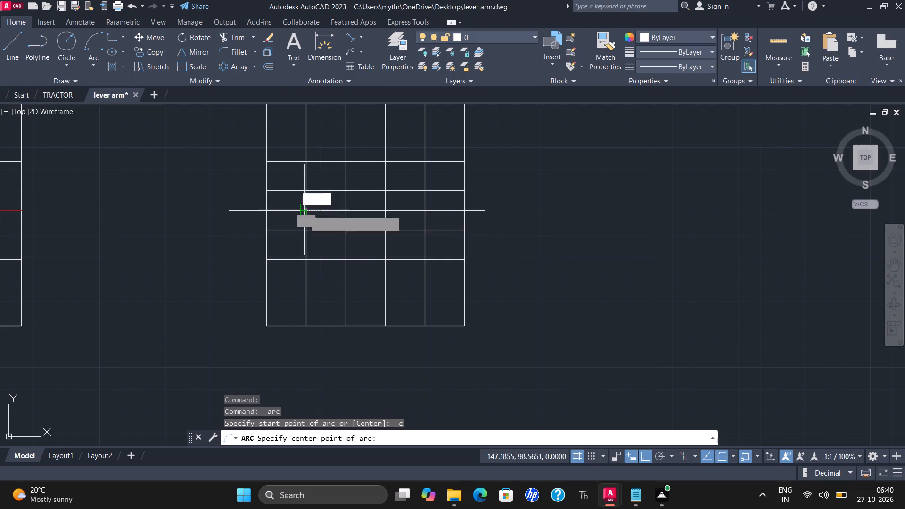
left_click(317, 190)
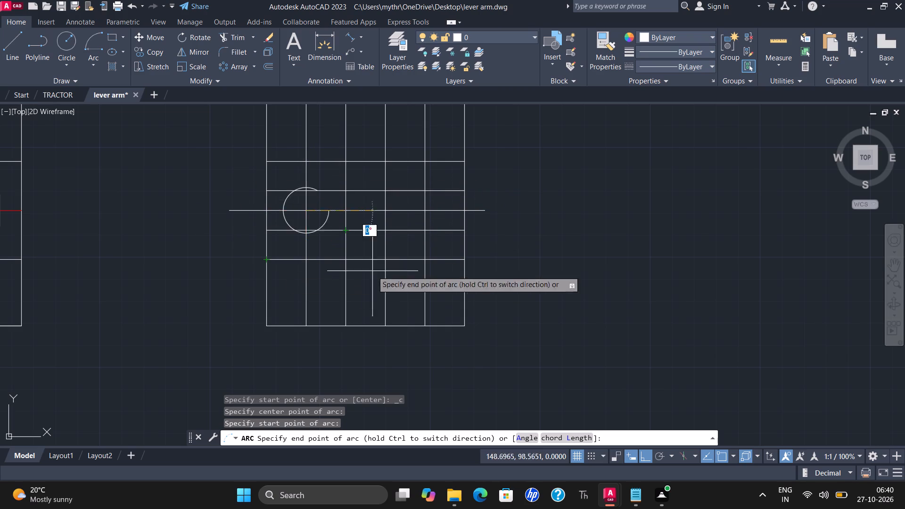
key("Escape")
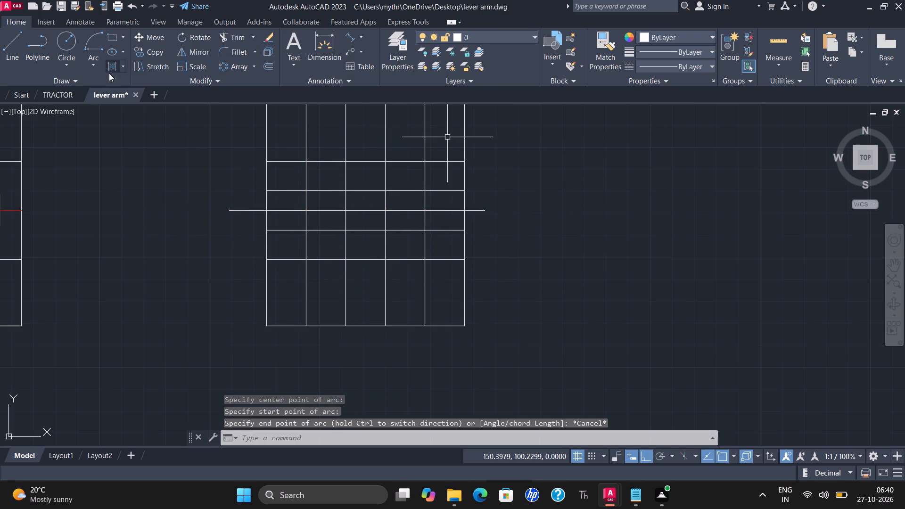
Draw a three-point arc bulging left between the side view's inner horizontal lines, through the second vertical line's crossing with the centre line.
left_click(94, 66)
left_click(118, 84)
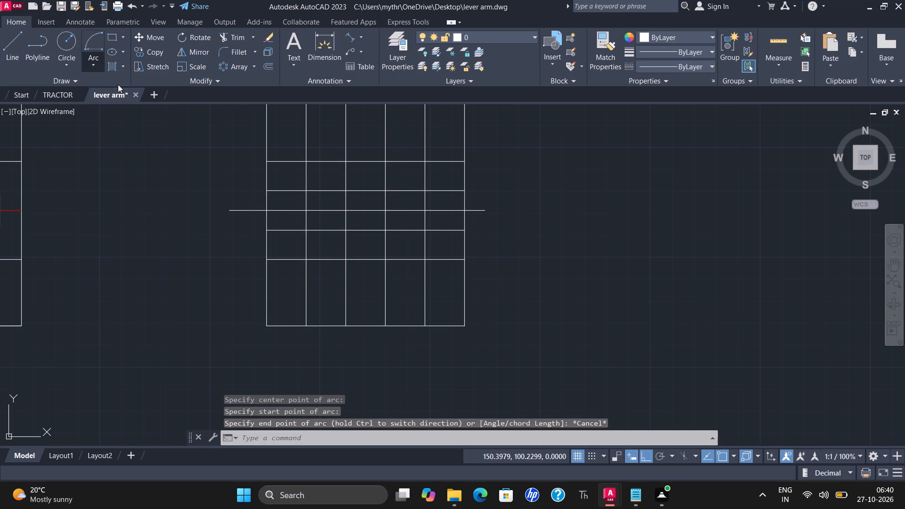
scroll(299, 214, "up", 2)
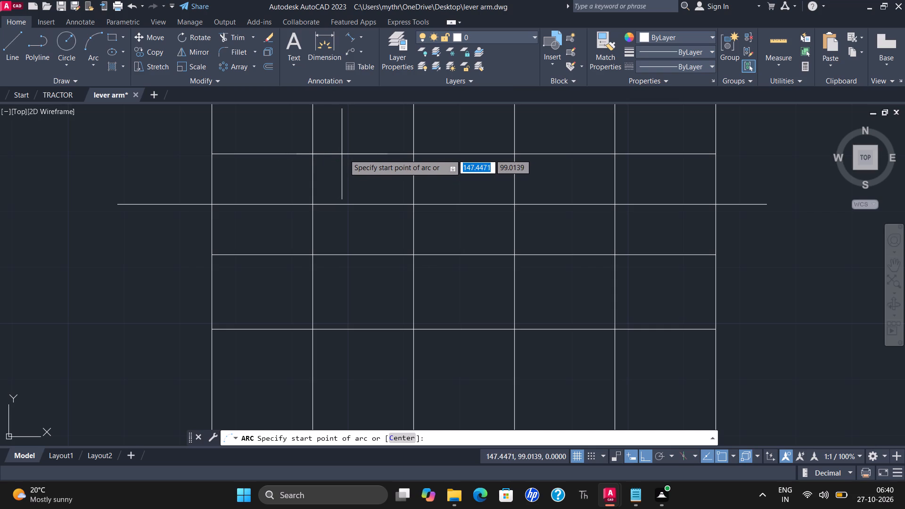
left_click_drag(347, 154, 343, 155)
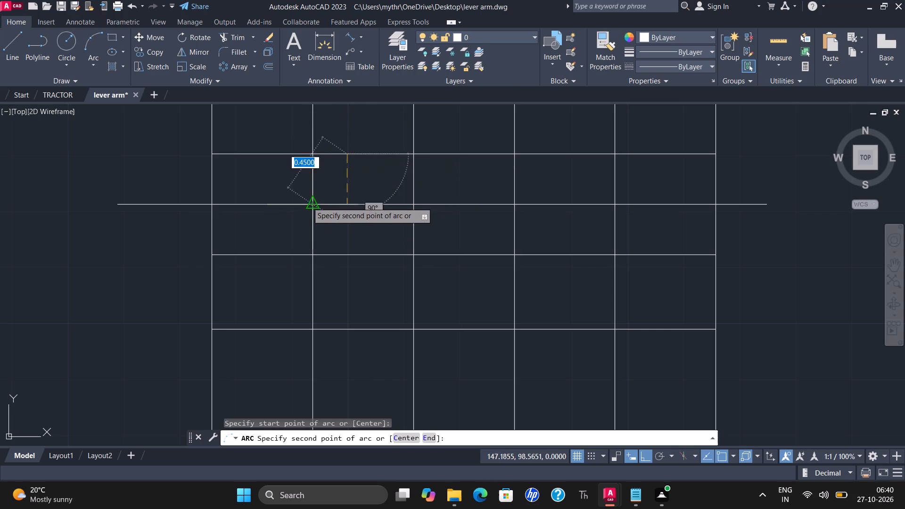
left_click(305, 200)
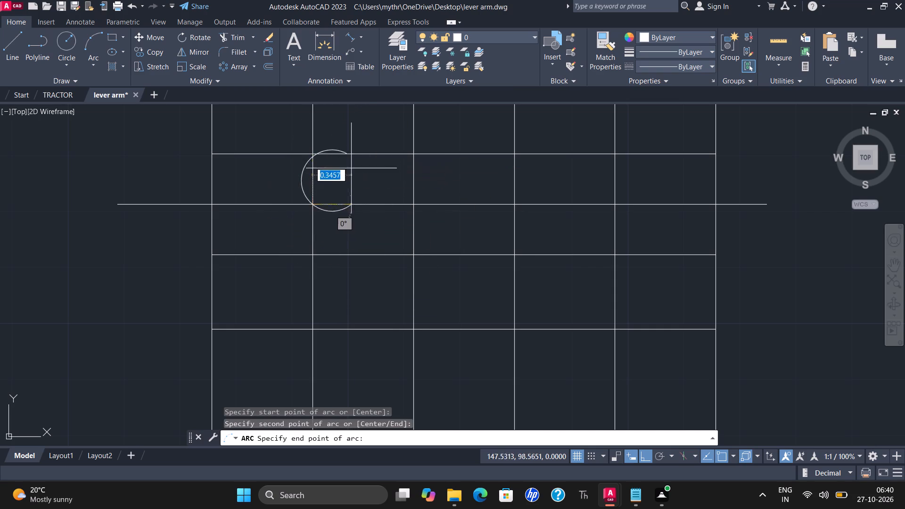
left_click(348, 258)
Mirror the arc about the side view's vertical midline, keeping the original.
scroll(332, 198, "down", 1)
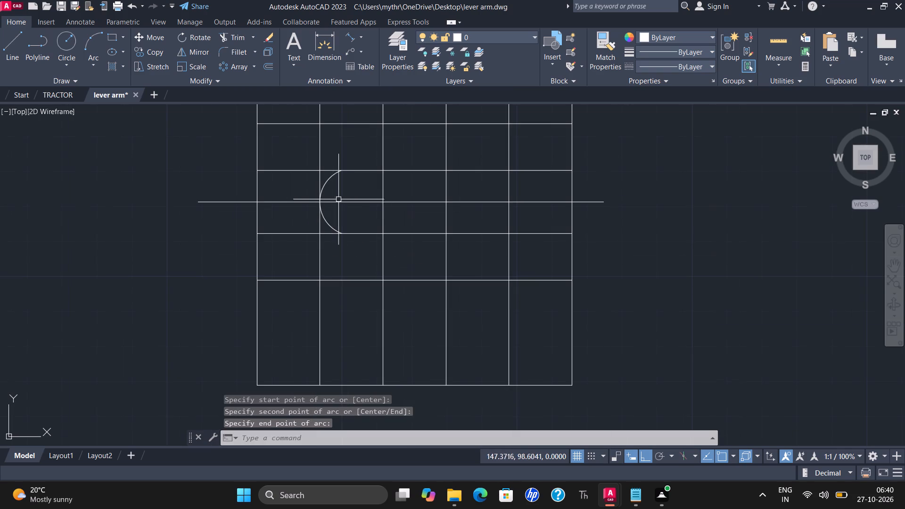
middle_click_drag(351, 198, 272, 196)
left_click(246, 187)
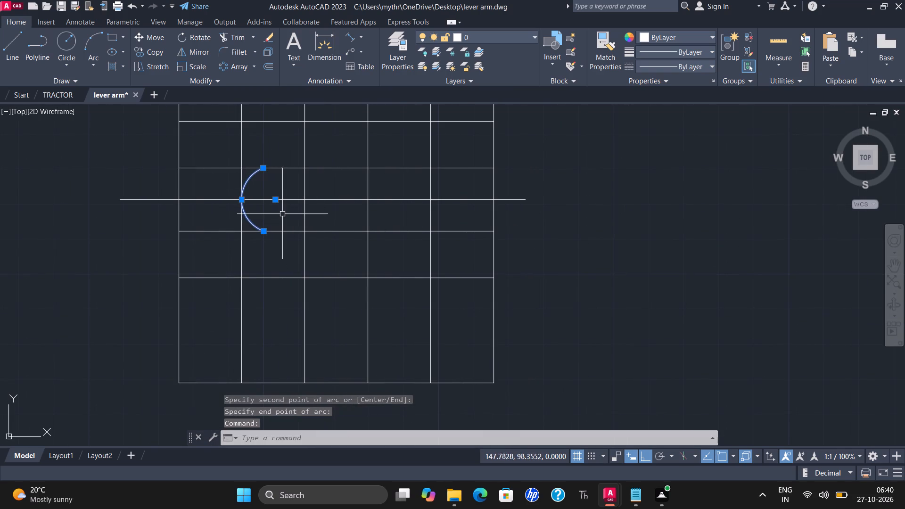
left_click(187, 47)
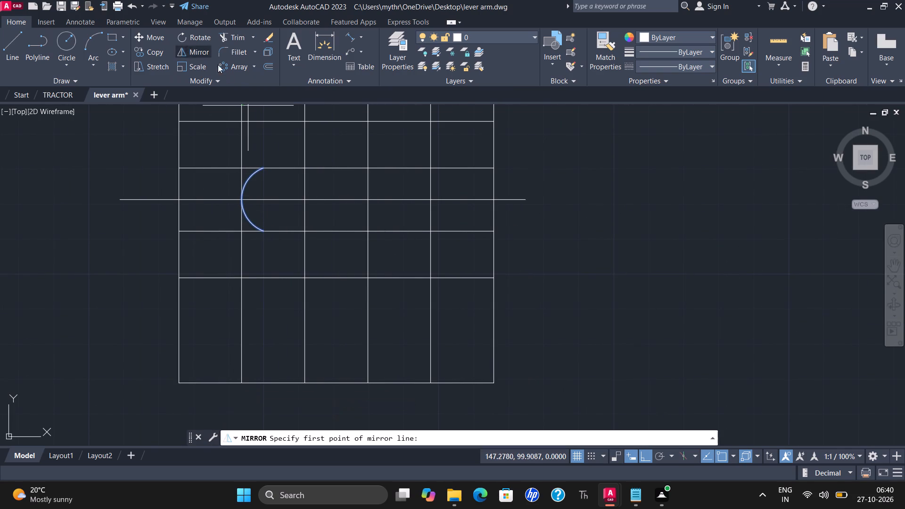
left_click(338, 384)
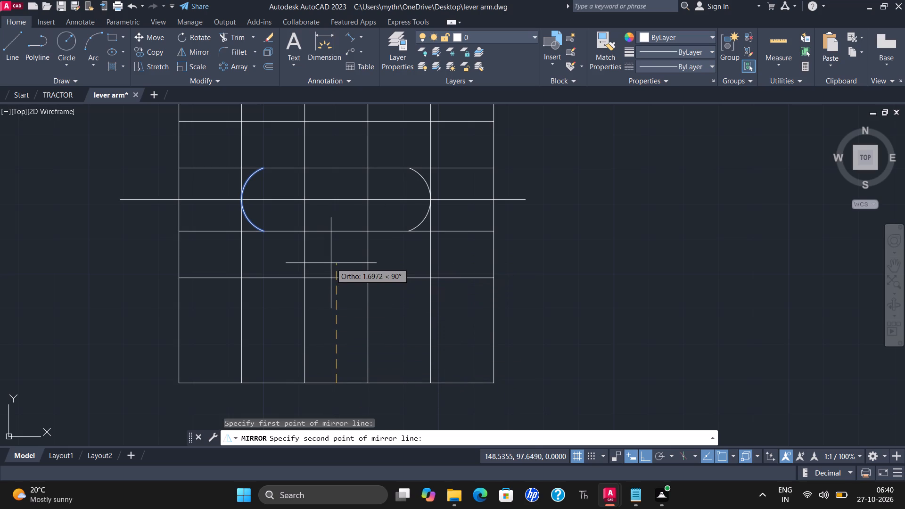
left_click(336, 234)
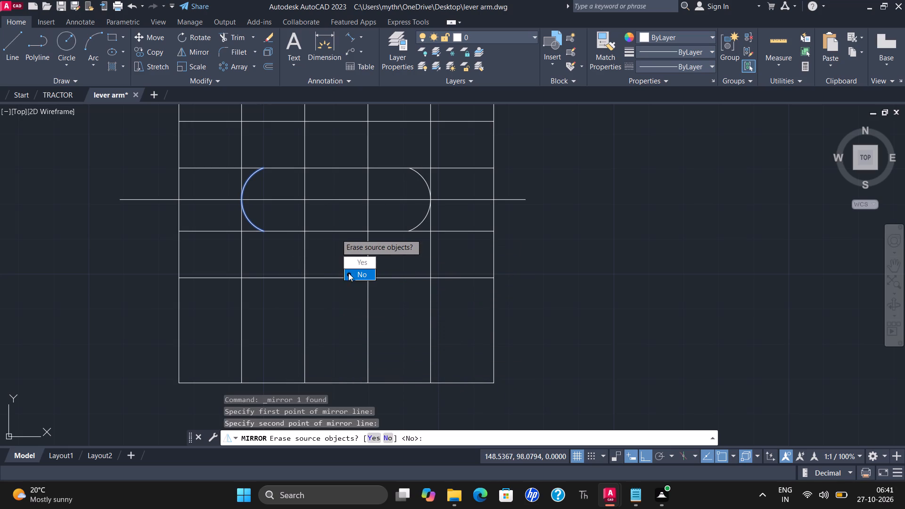
left_click_drag(349, 277, 336, 234)
Select both facing arcs in the middle of the side view.
middle_click_drag(313, 225, 305, 235)
scroll(313, 225, "down", 1)
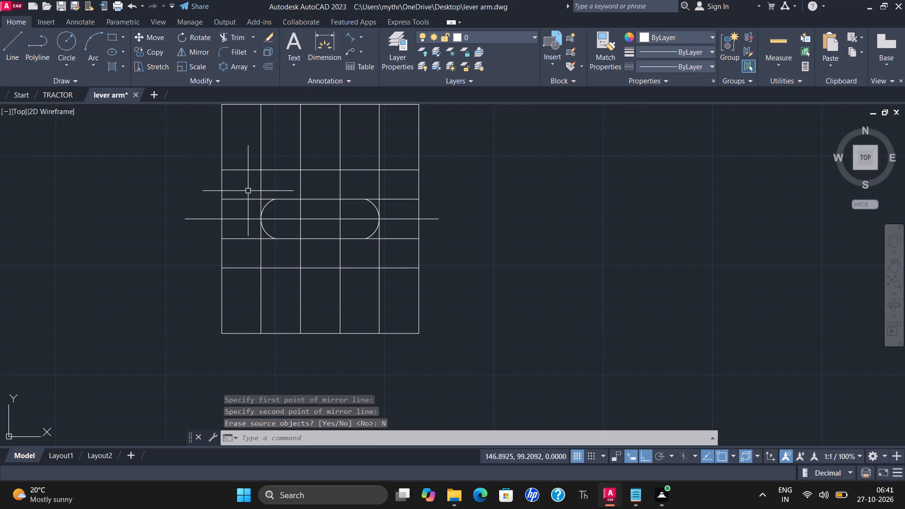
middle_click_drag(248, 189, 228, 193)
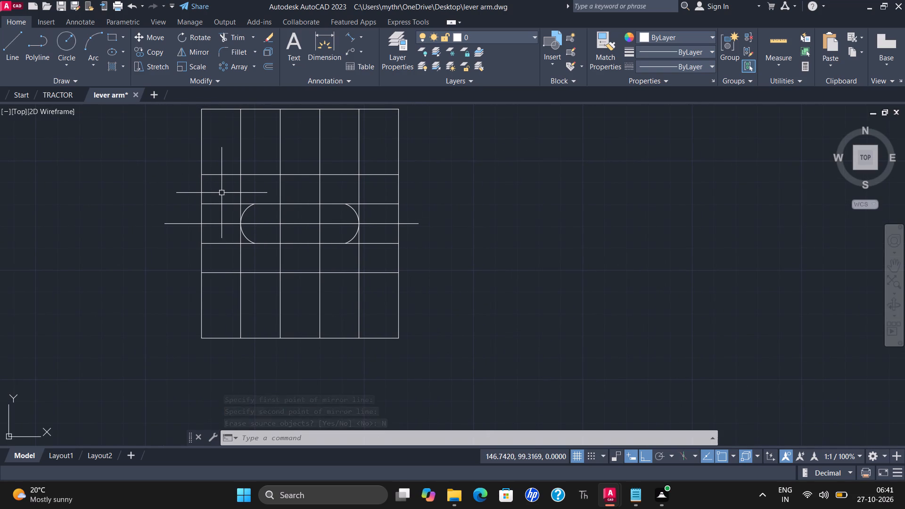
left_click(222, 194)
left_click(375, 267)
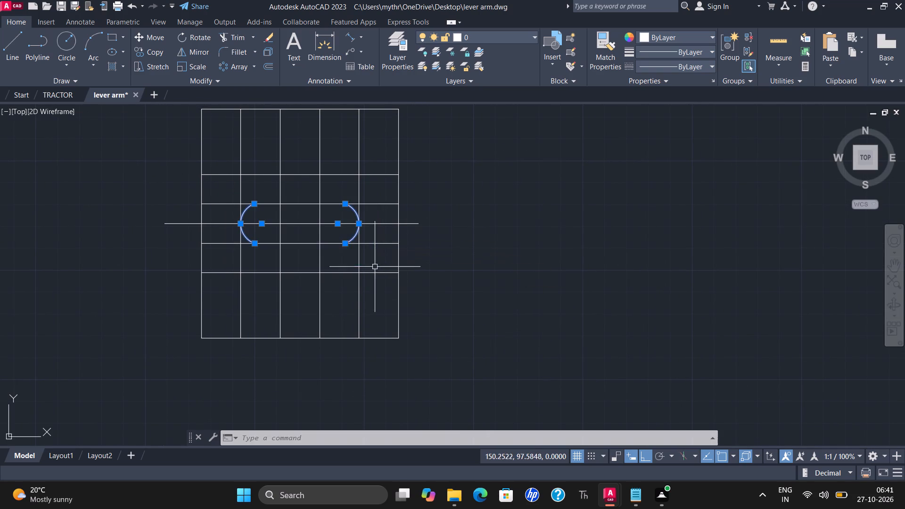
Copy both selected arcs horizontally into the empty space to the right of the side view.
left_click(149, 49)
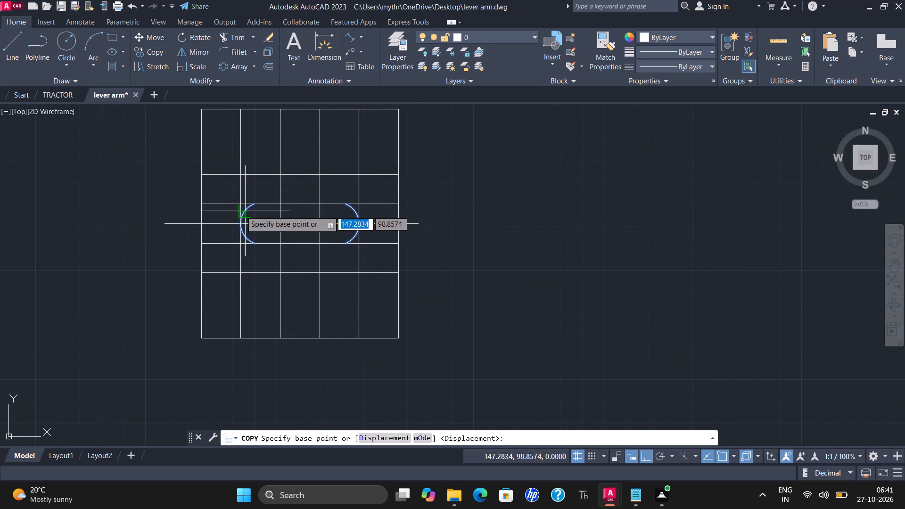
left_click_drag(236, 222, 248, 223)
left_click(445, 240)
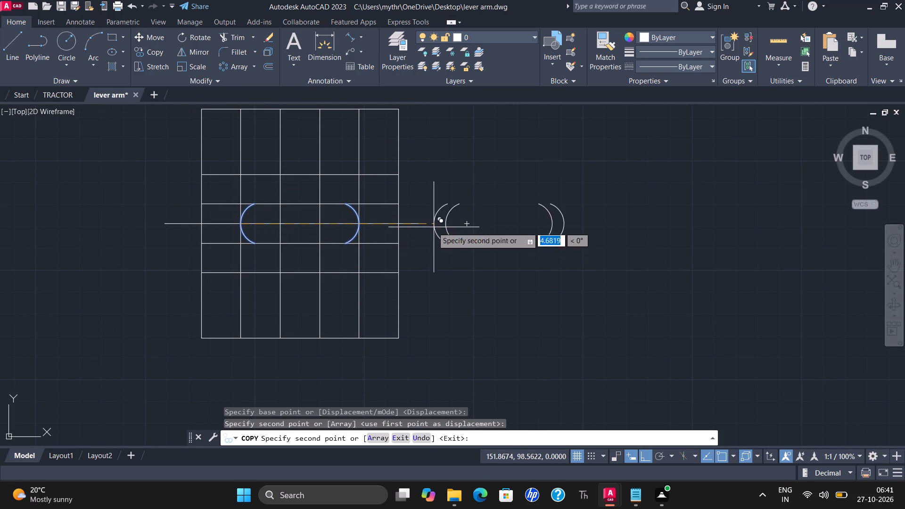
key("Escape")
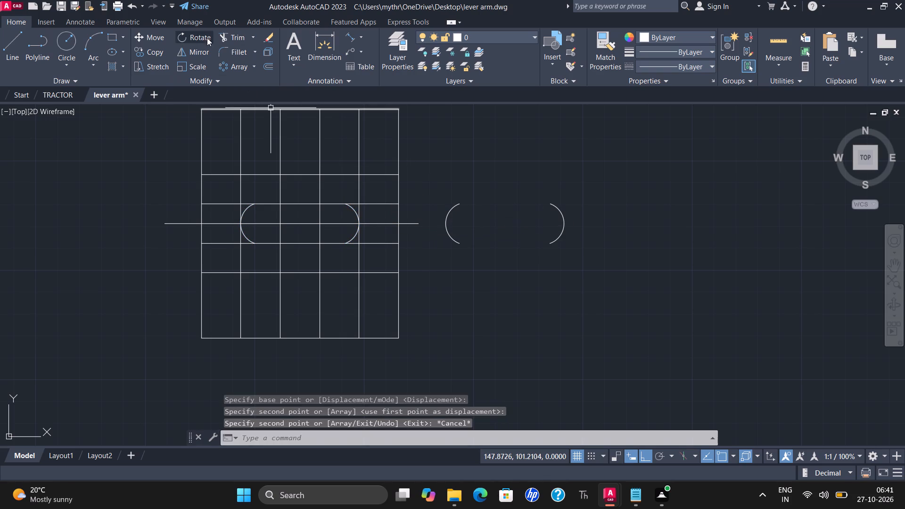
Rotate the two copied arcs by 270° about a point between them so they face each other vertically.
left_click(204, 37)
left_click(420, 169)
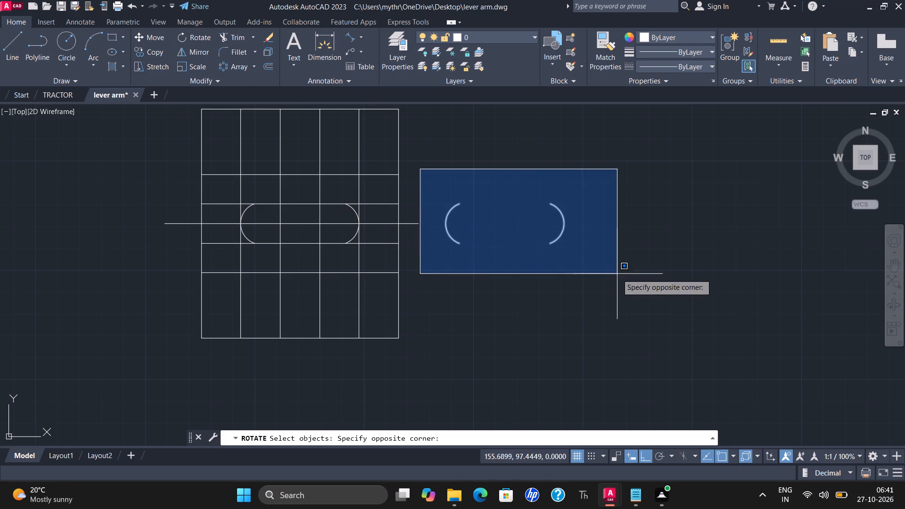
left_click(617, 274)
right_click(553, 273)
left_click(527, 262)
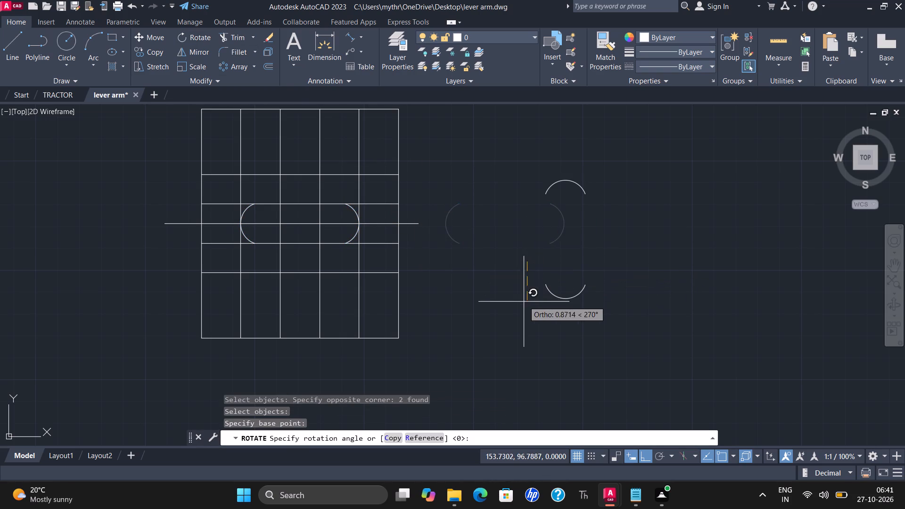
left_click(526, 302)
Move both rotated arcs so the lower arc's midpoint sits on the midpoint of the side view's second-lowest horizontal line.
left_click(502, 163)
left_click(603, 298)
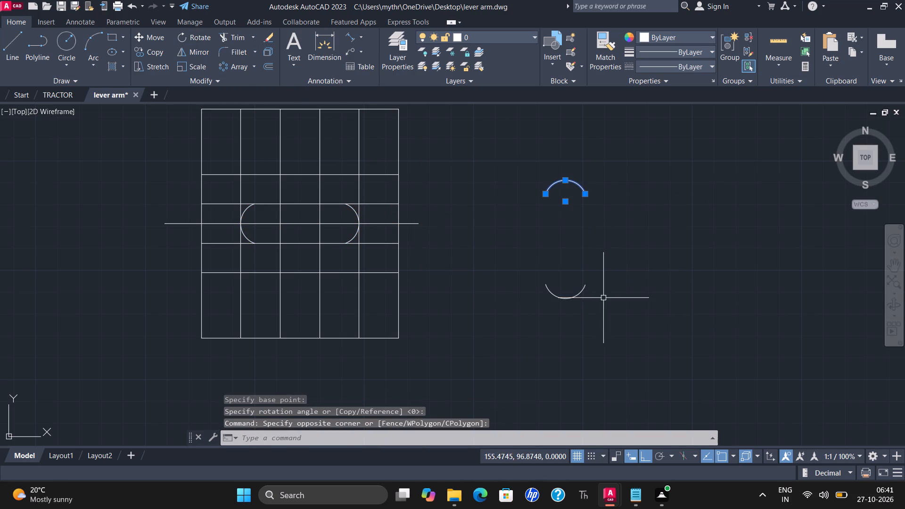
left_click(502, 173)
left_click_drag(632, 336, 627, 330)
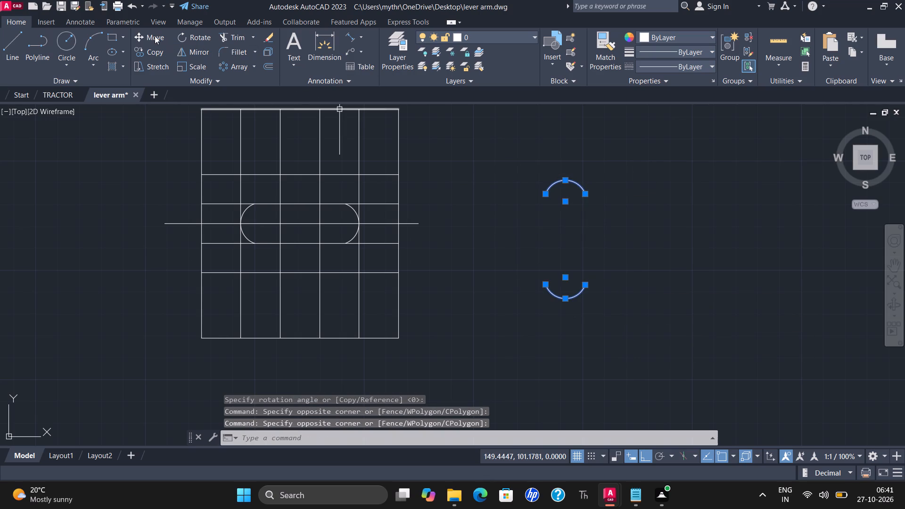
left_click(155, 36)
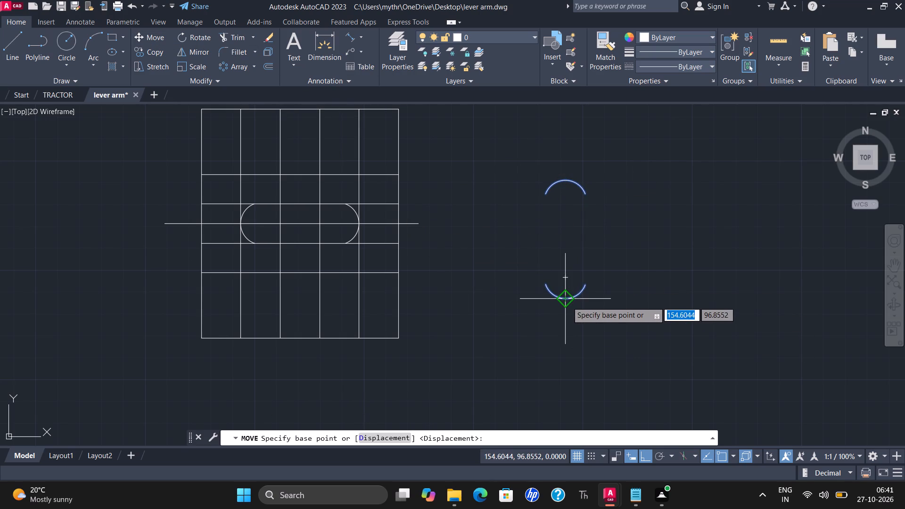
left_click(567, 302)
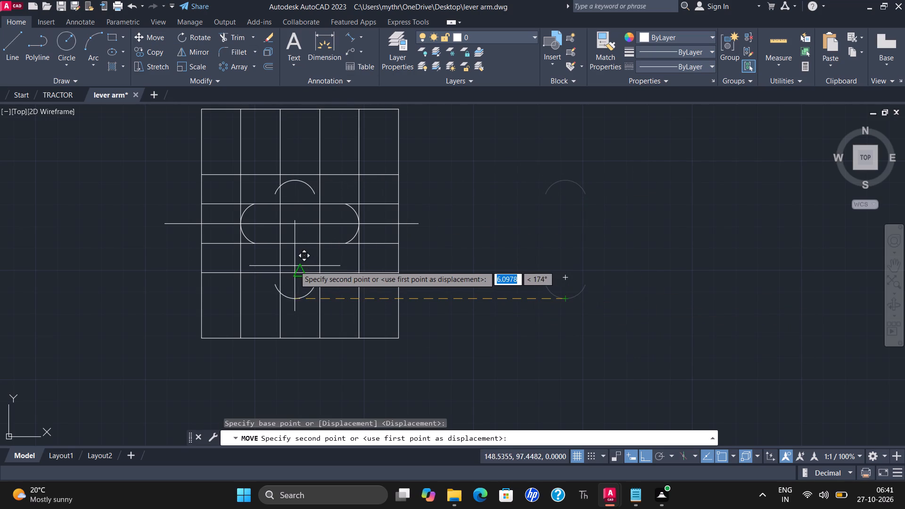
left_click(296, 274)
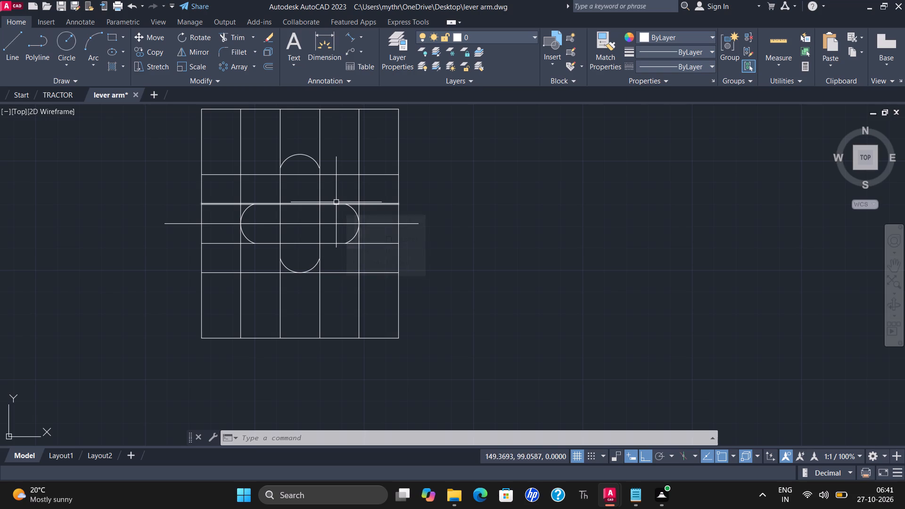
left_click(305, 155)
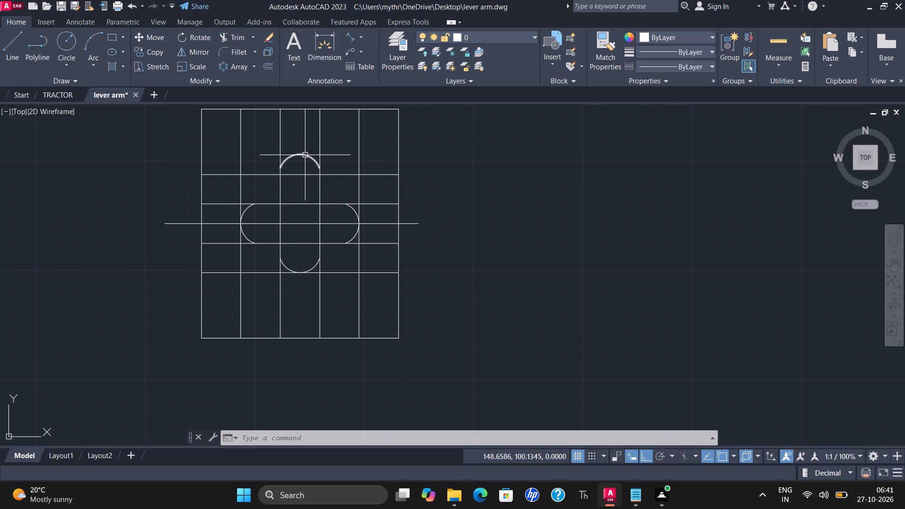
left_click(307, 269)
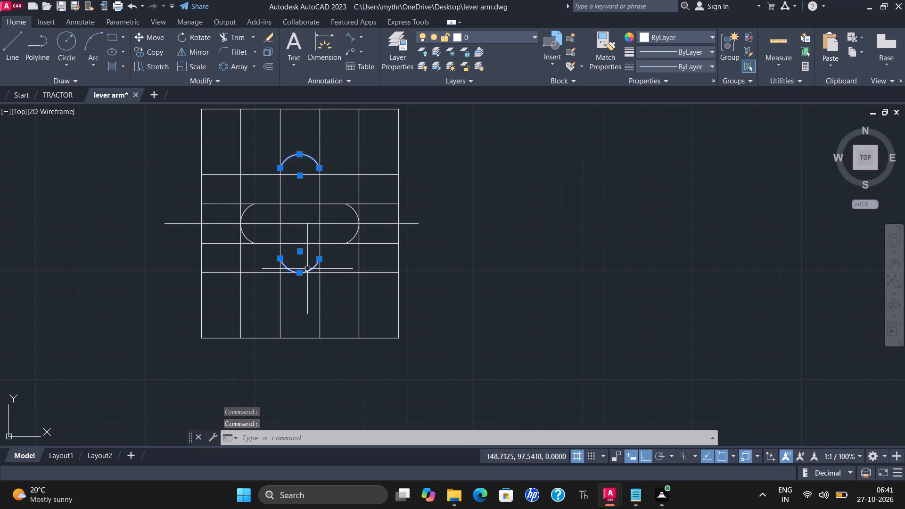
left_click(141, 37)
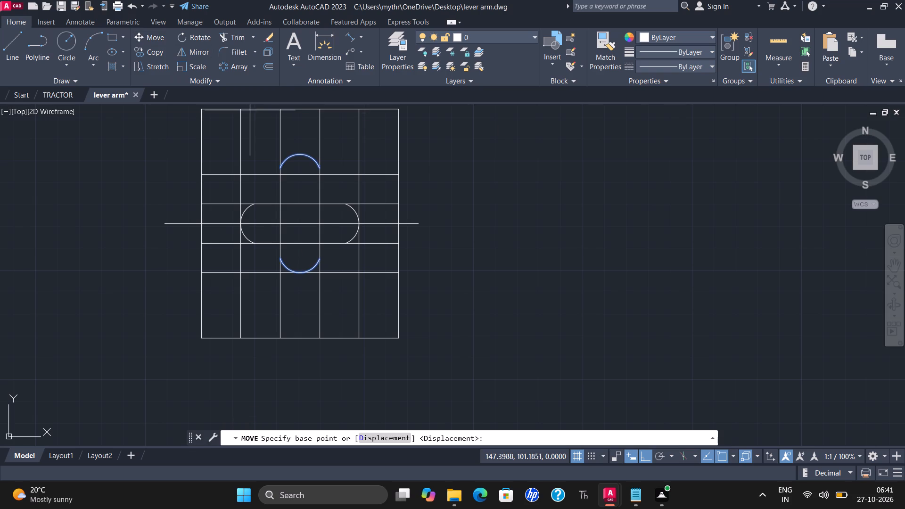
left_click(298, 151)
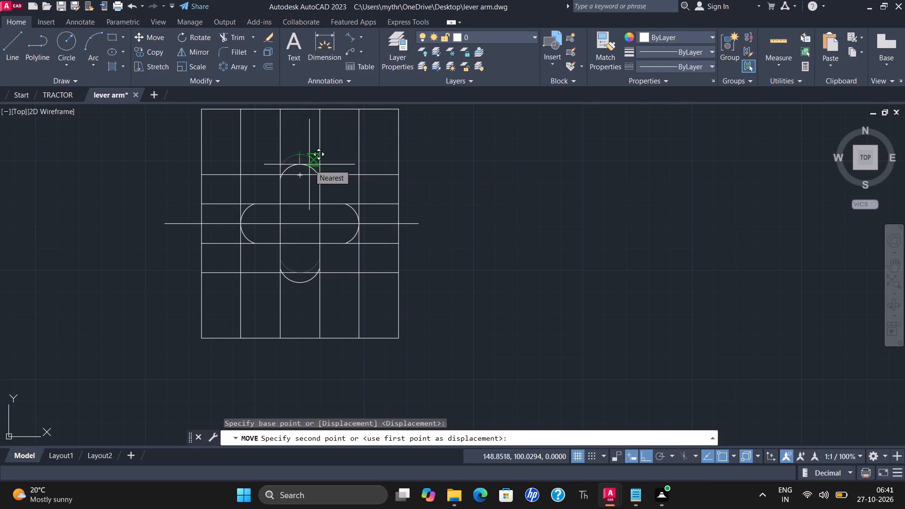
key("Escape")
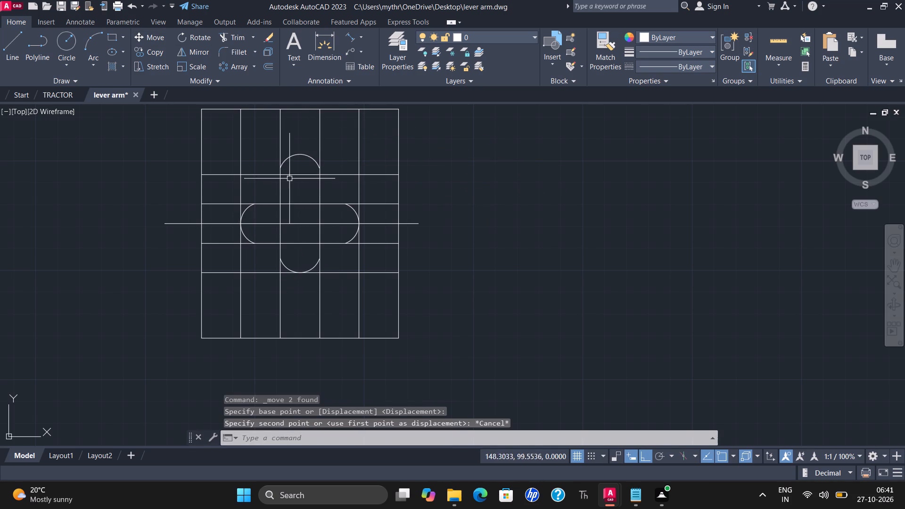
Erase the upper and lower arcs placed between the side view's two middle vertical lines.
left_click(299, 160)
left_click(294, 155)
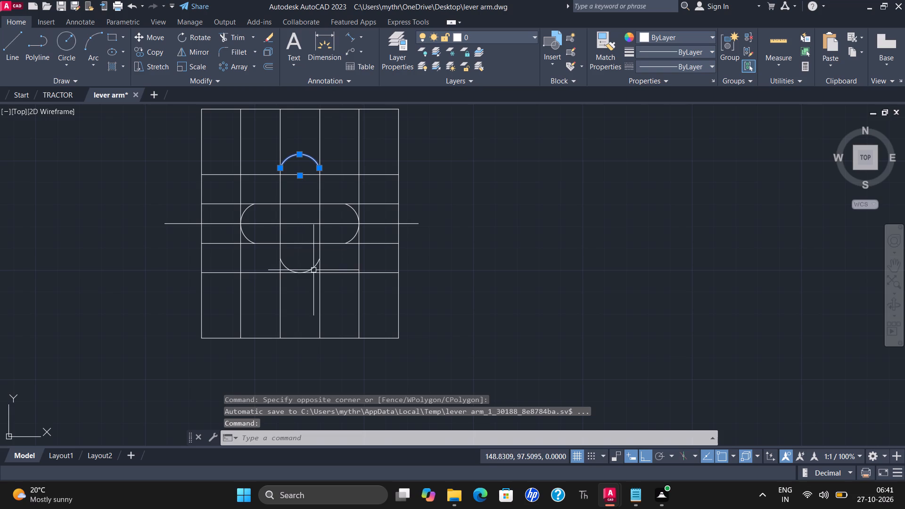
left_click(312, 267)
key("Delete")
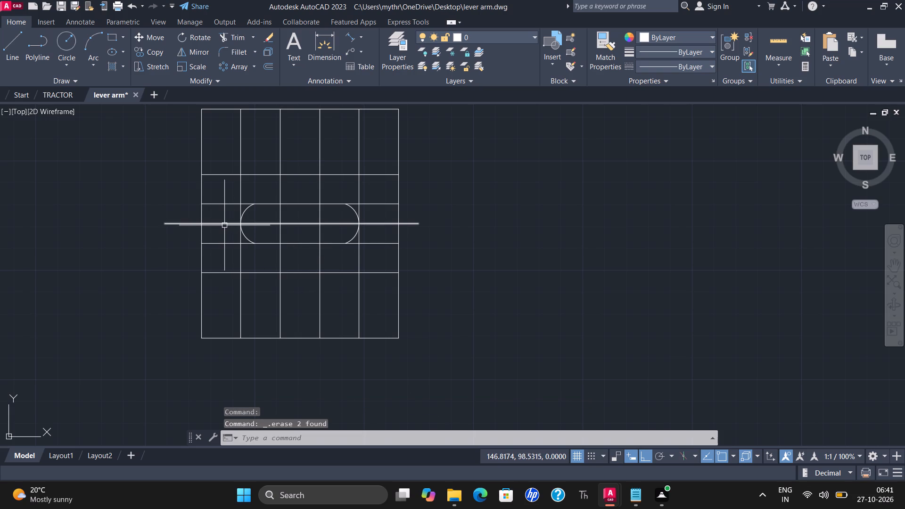
Trim the two horizontal lines nearest the centre line between the side view's two middle vertical lines.
scroll(222, 221, "up", 1)
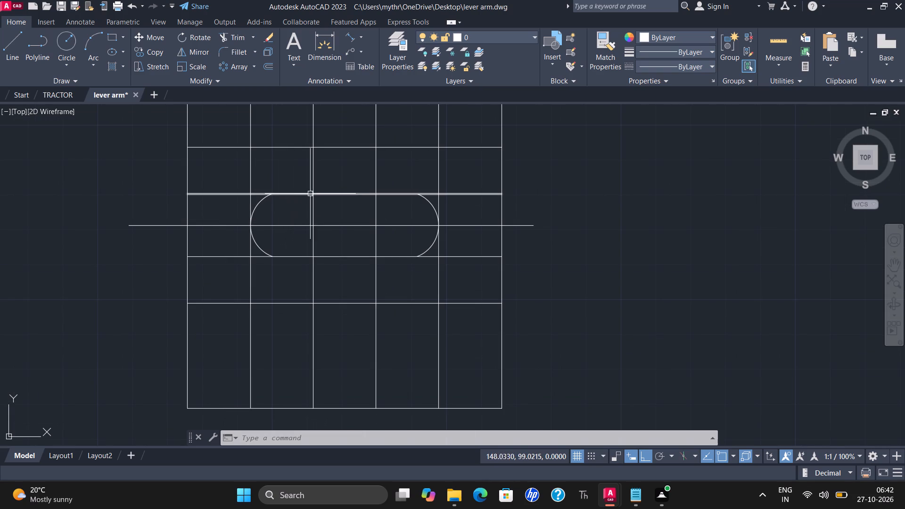
left_click(232, 33)
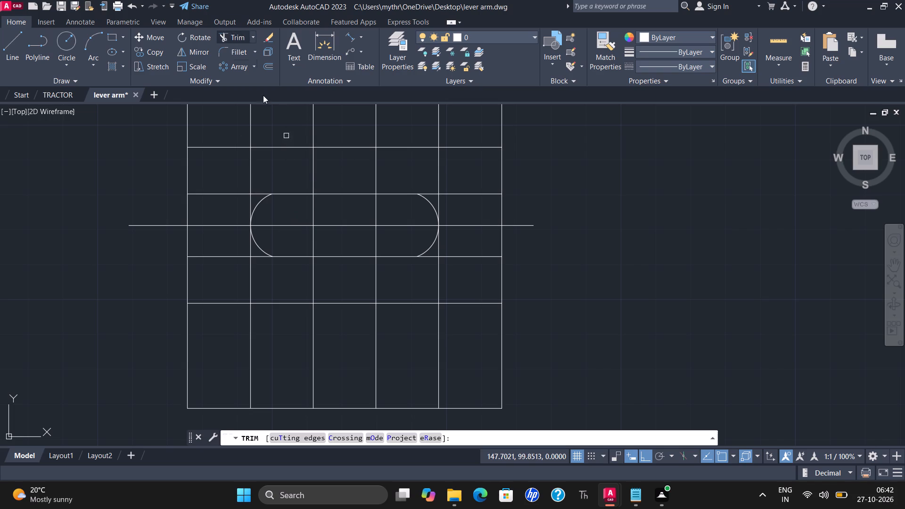
left_click(334, 195)
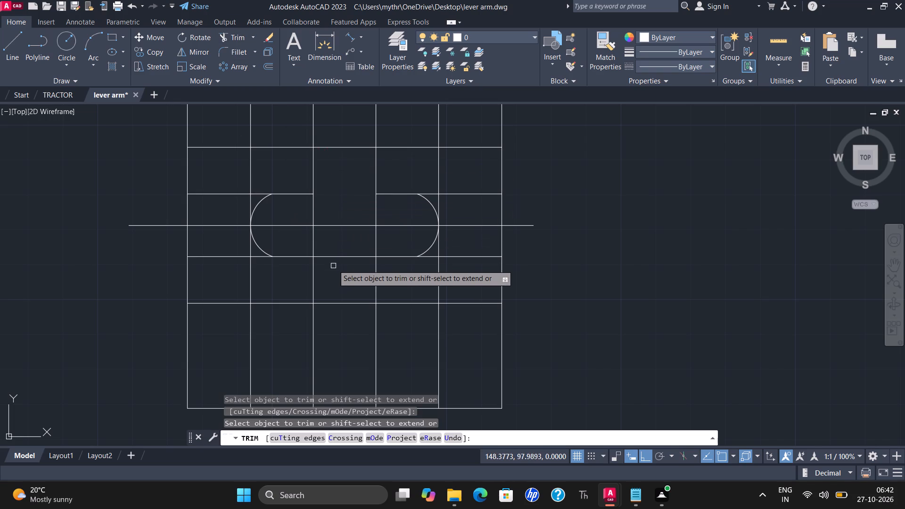
left_click(333, 256)
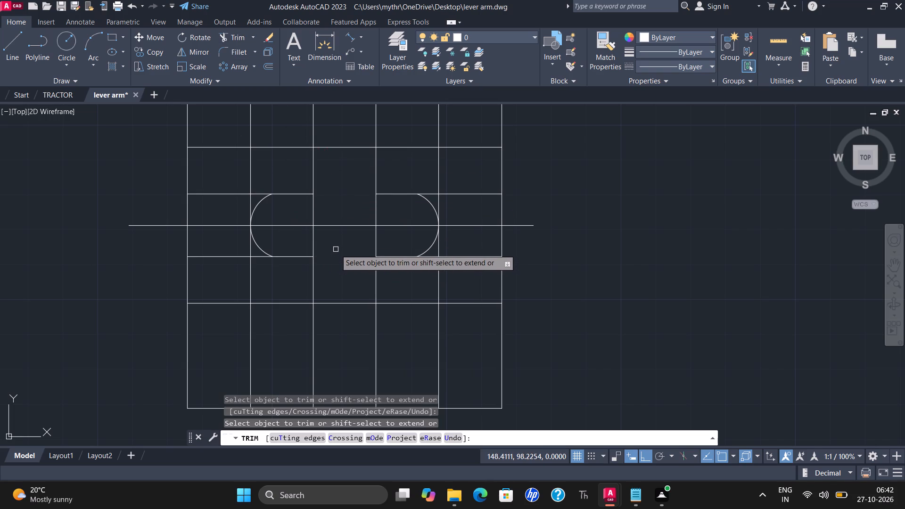
scroll(342, 238, "down", 1)
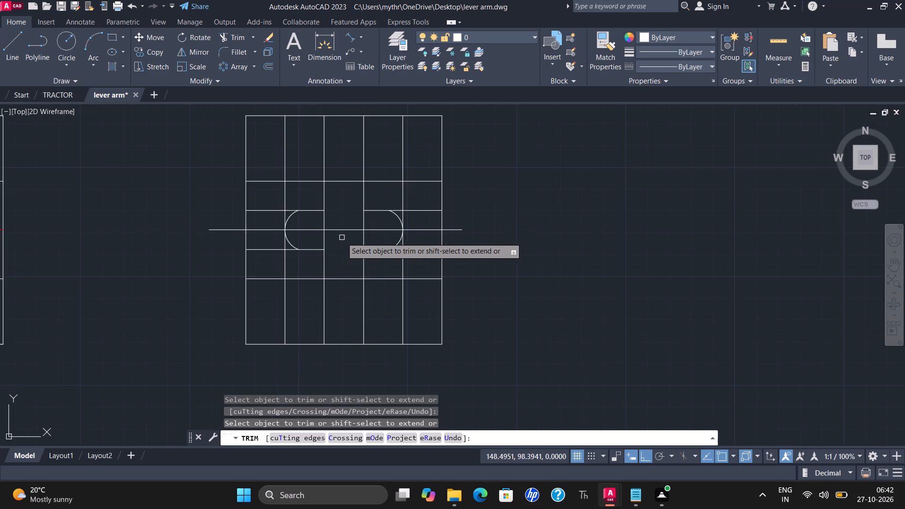
middle_click_drag(342, 238, 290, 231)
key("Escape")
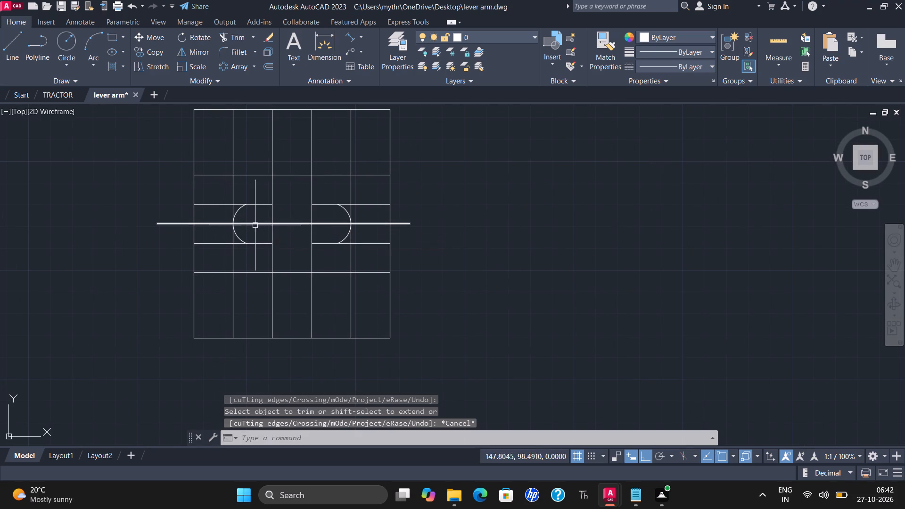
Copy the side view's left arc horizontally into the empty space to the right of the grid.
left_click(238, 211)
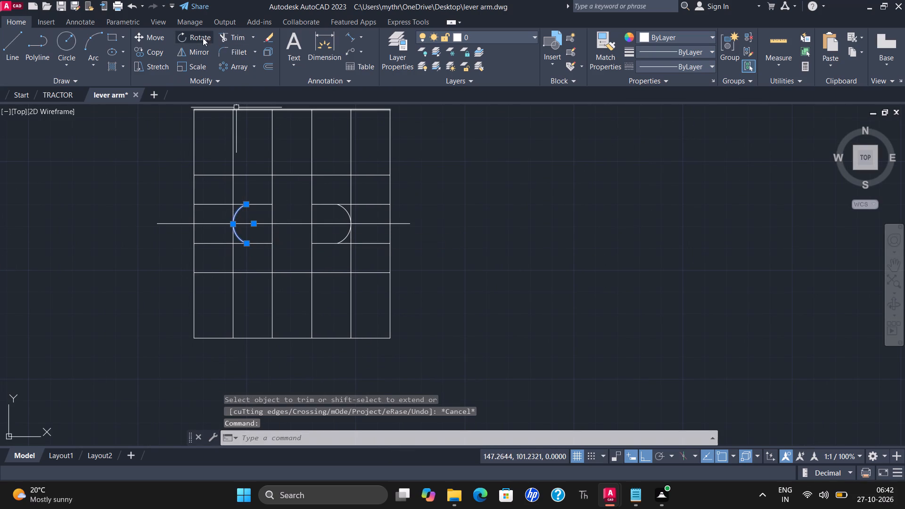
left_click(153, 53)
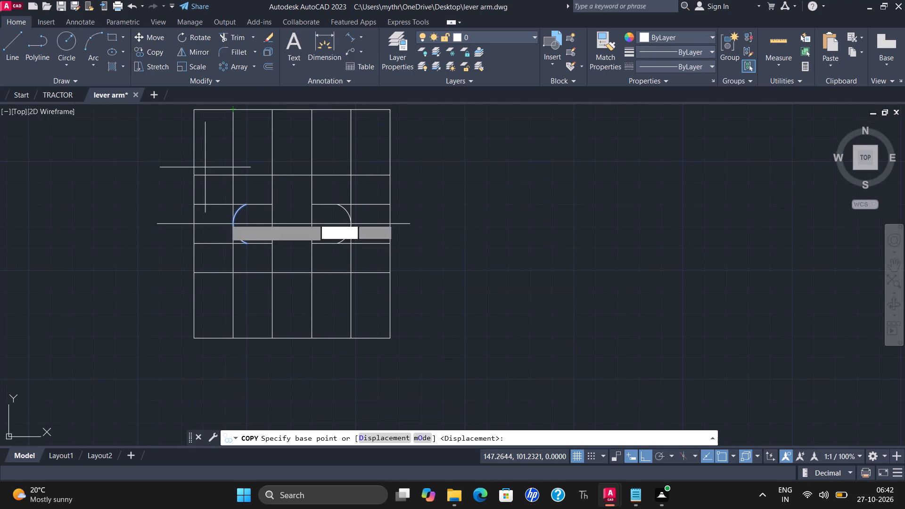
left_click_drag(232, 230, 275, 238)
left_click(438, 245)
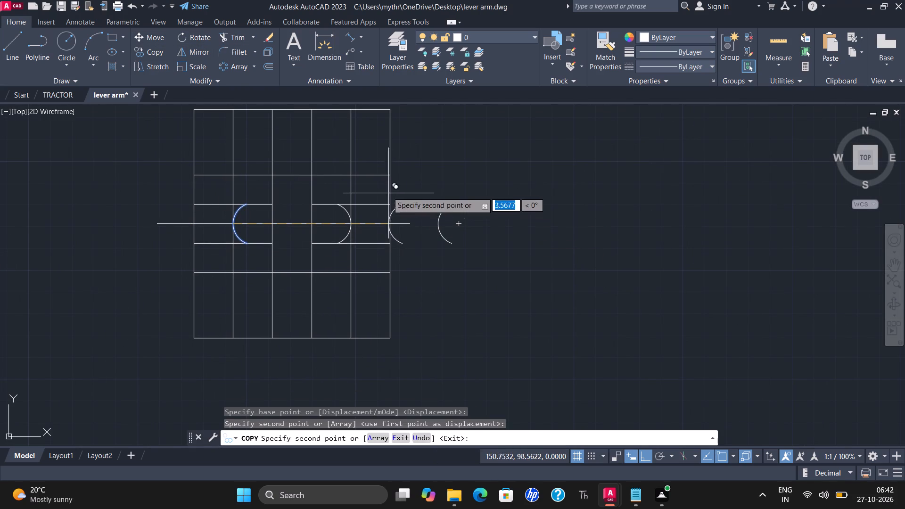
key("Escape")
Rotate the copied arc by 90° so it bulges downward.
left_click_drag(425, 175, 424, 179)
left_click_drag(503, 293, 500, 287)
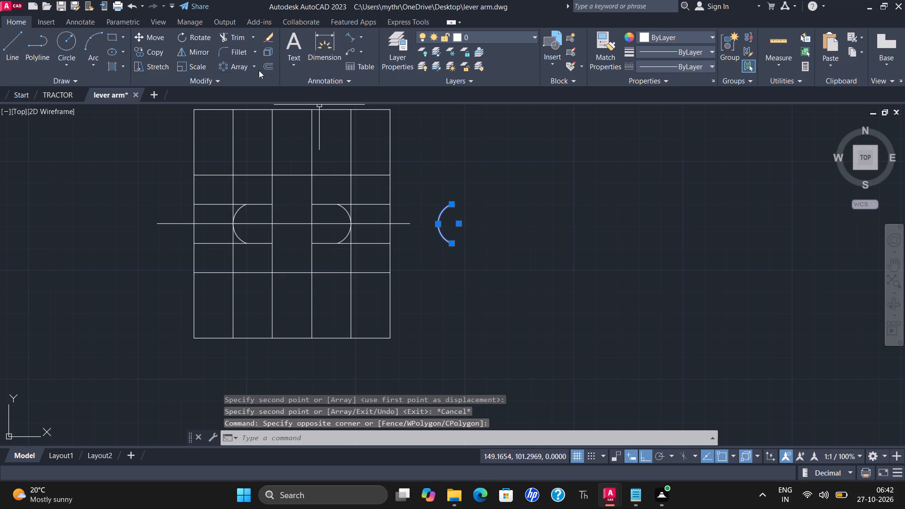
left_click(195, 34)
left_click_drag(452, 181, 456, 192)
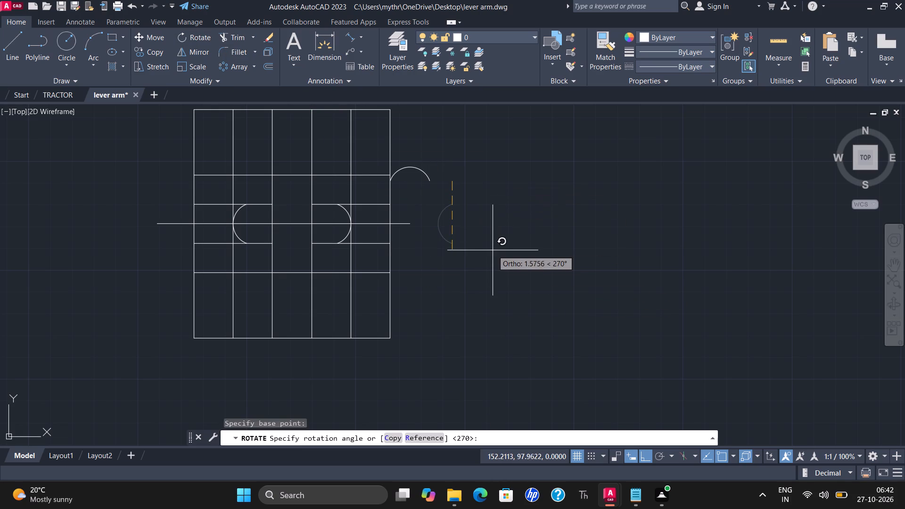
left_click(438, 139)
Move the rotated arc by its midpoint onto the midpoint of the side view's second-lowest horizontal line.
left_click_drag(459, 158, 479, 170)
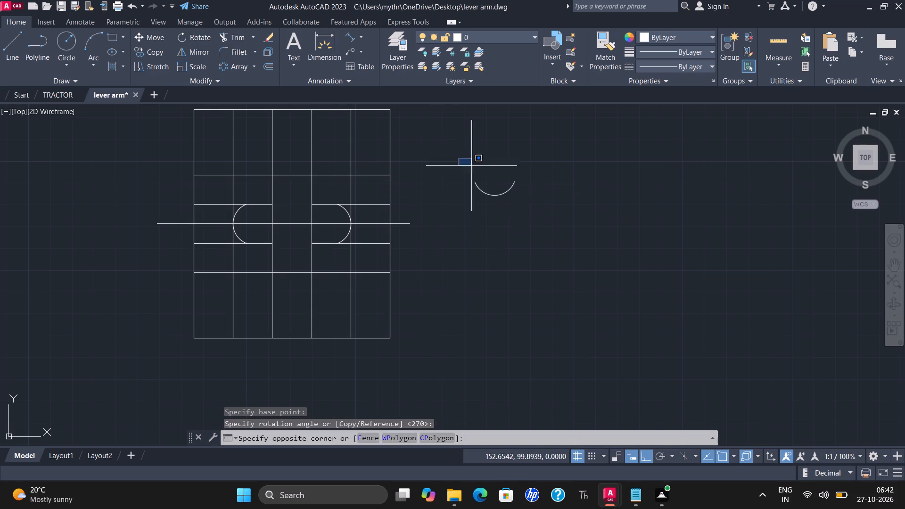
left_click(564, 228)
left_click(143, 34)
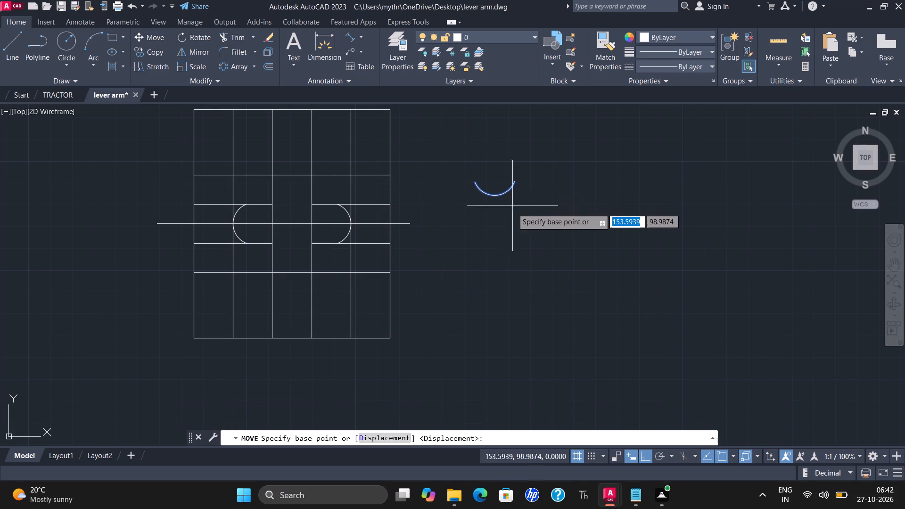
left_click(492, 199)
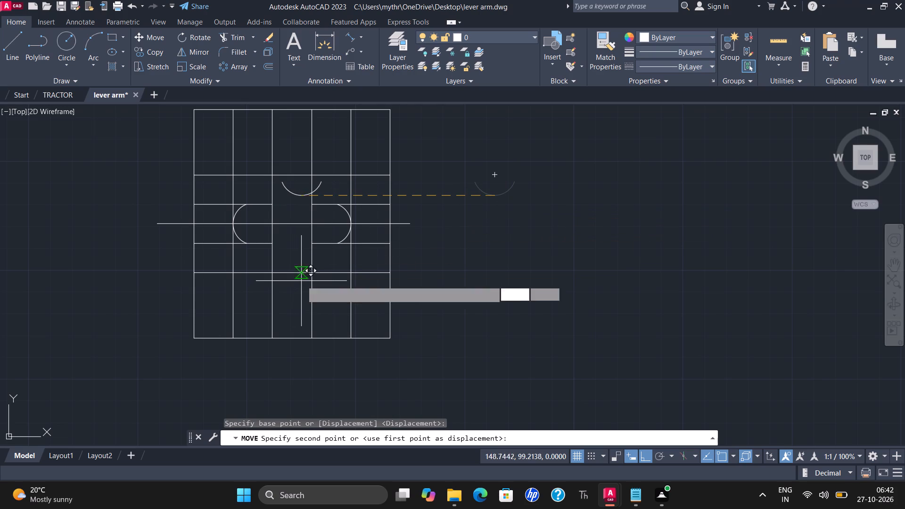
left_click(294, 274)
key("Escape")
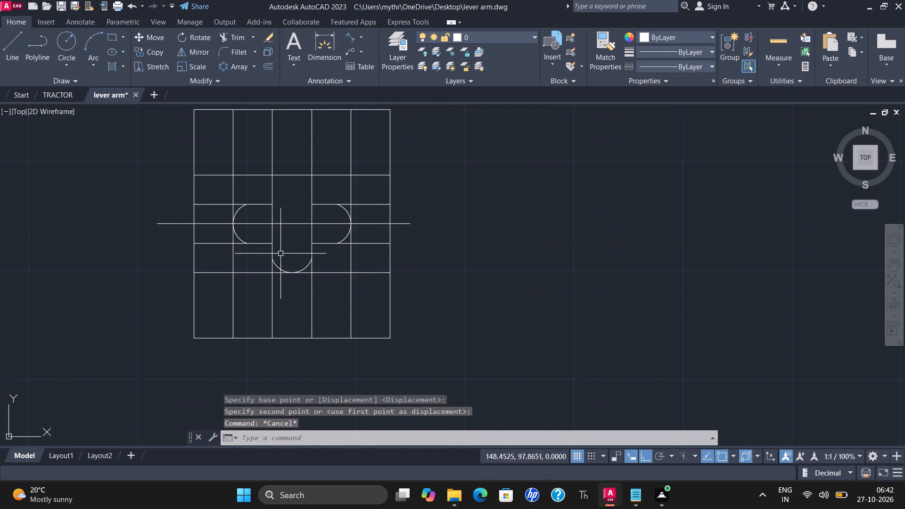
Mirror the side view's lower arc about the horizontal centre line, keeping the original arc.
left_click(280, 264)
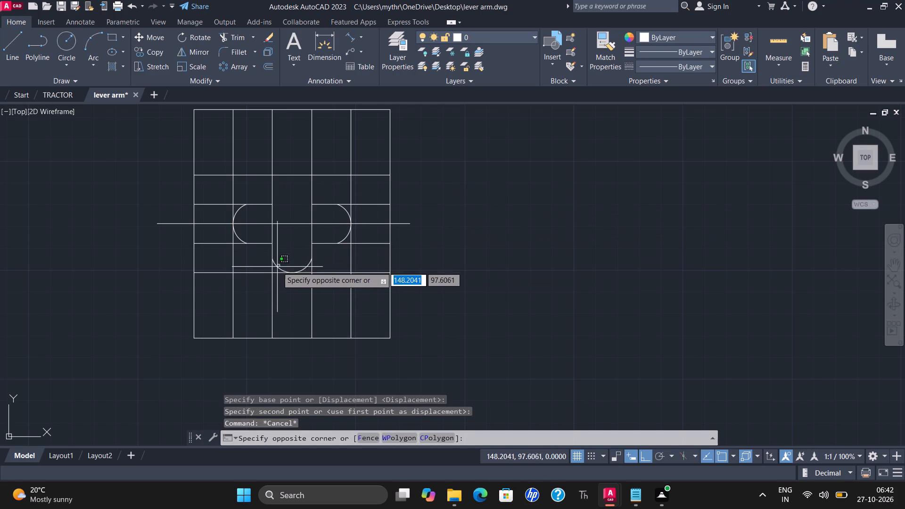
left_click(277, 267)
left_click(190, 52)
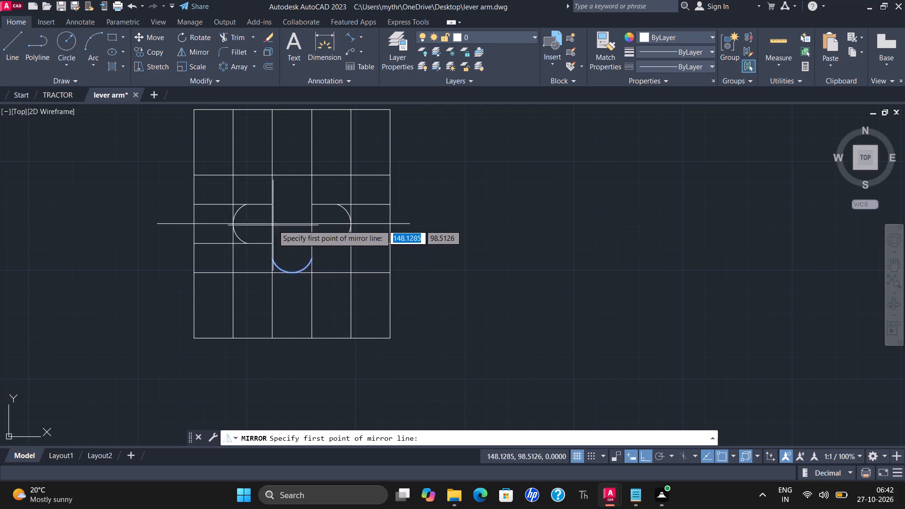
left_click(272, 224)
left_click(316, 227)
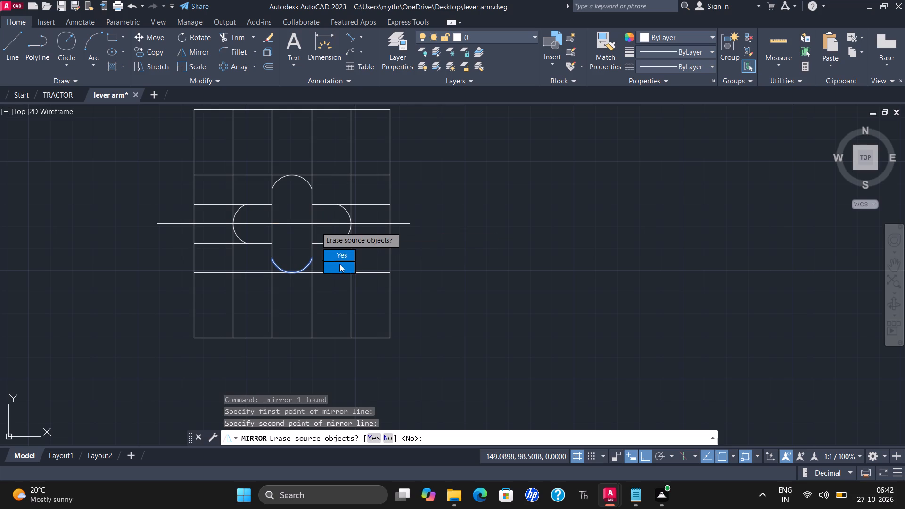
left_click_drag(339, 268, 316, 227)
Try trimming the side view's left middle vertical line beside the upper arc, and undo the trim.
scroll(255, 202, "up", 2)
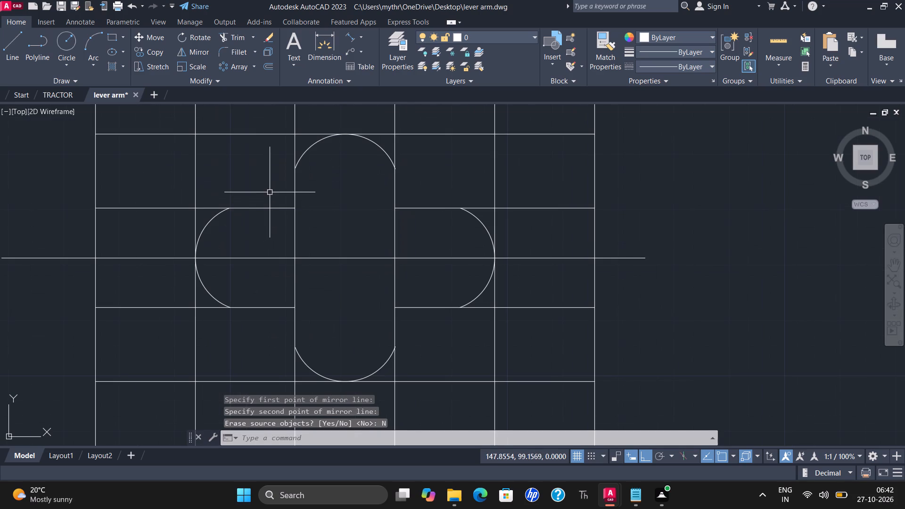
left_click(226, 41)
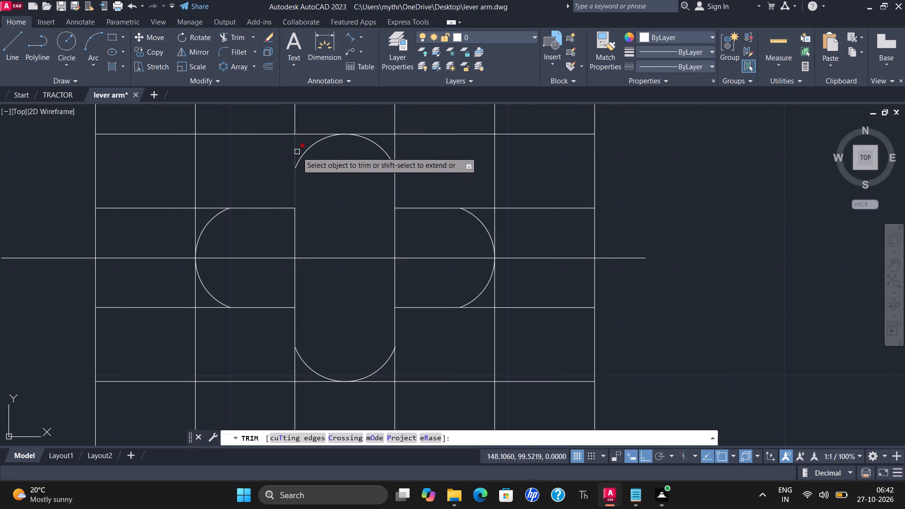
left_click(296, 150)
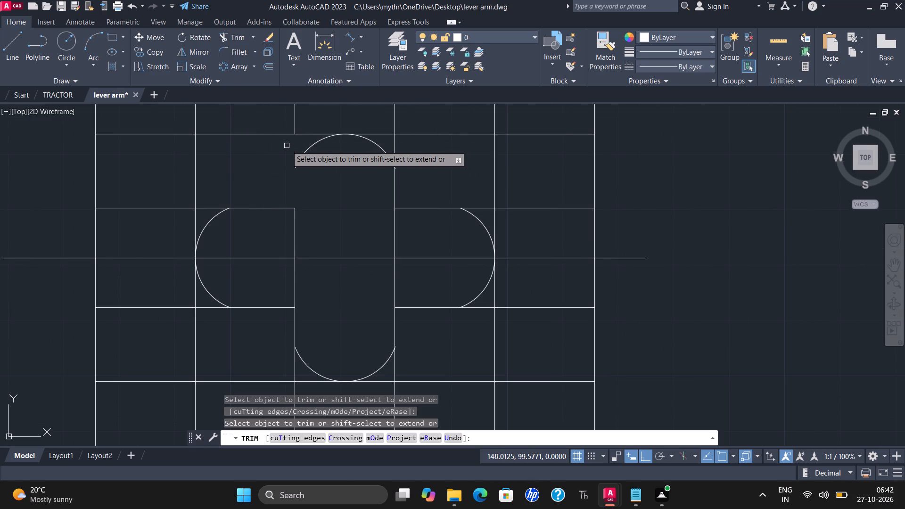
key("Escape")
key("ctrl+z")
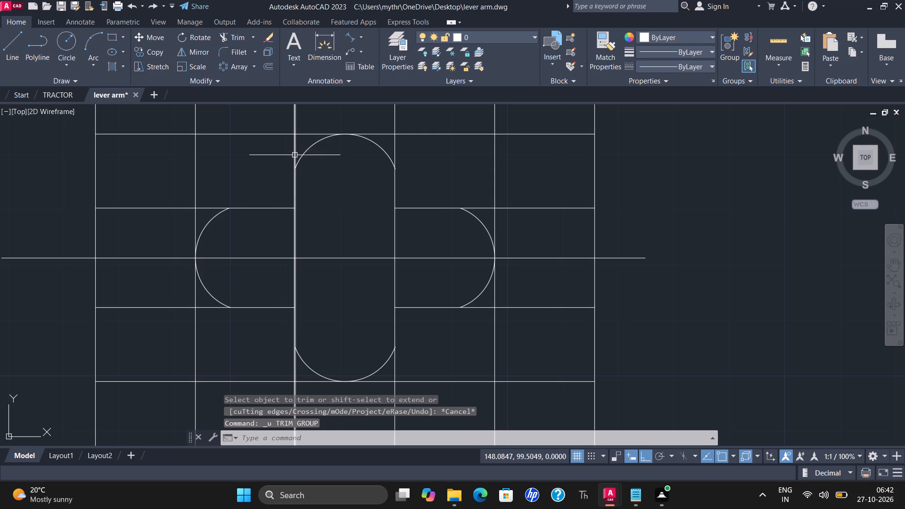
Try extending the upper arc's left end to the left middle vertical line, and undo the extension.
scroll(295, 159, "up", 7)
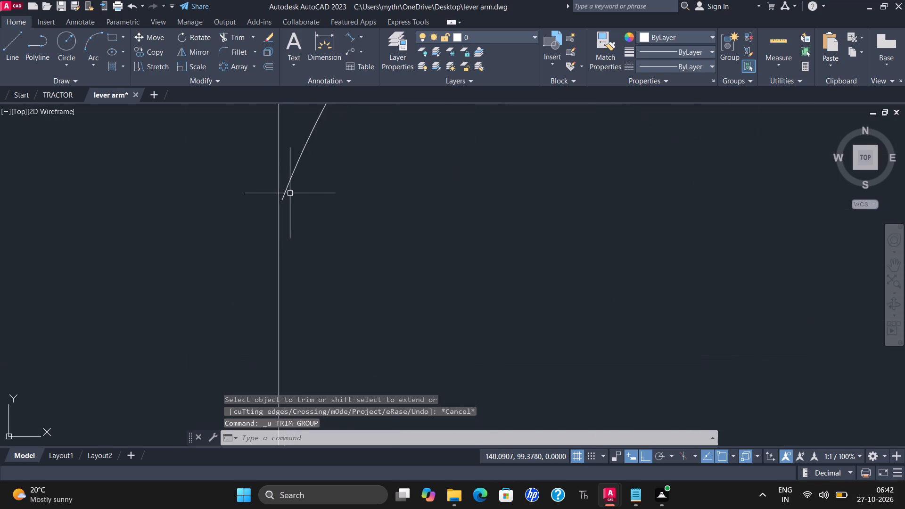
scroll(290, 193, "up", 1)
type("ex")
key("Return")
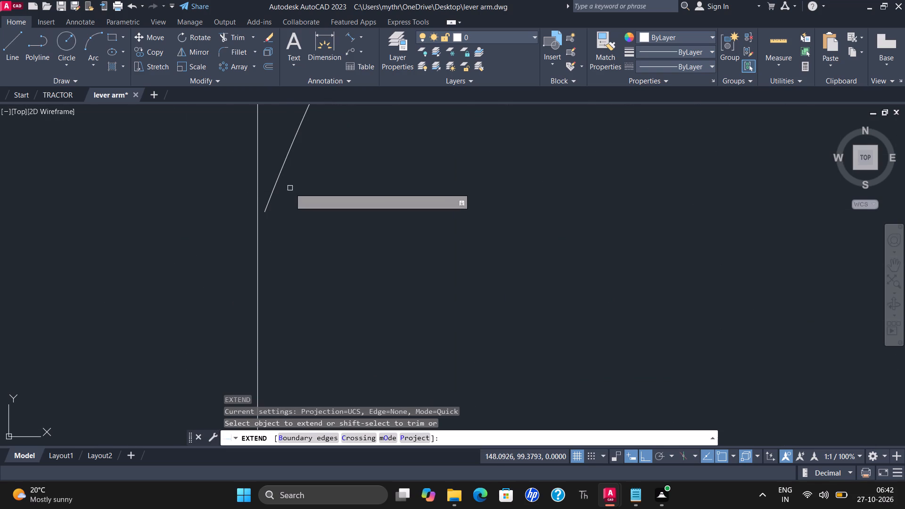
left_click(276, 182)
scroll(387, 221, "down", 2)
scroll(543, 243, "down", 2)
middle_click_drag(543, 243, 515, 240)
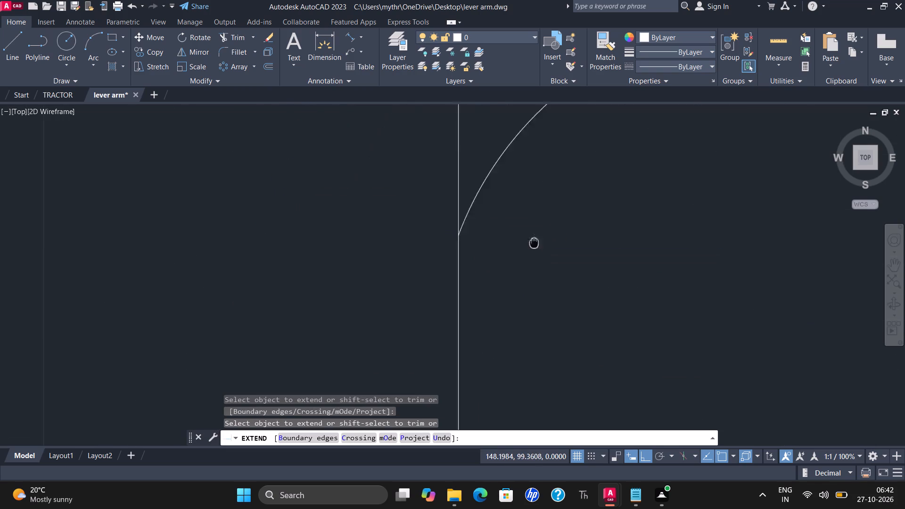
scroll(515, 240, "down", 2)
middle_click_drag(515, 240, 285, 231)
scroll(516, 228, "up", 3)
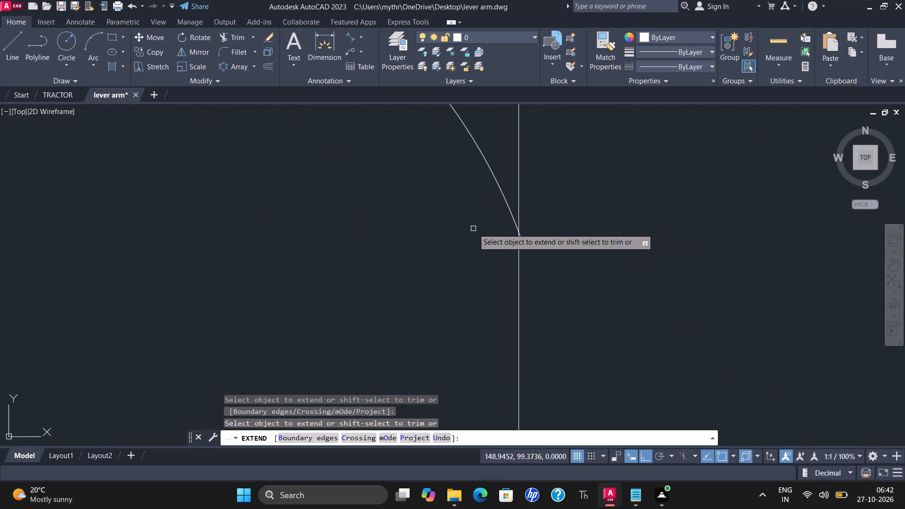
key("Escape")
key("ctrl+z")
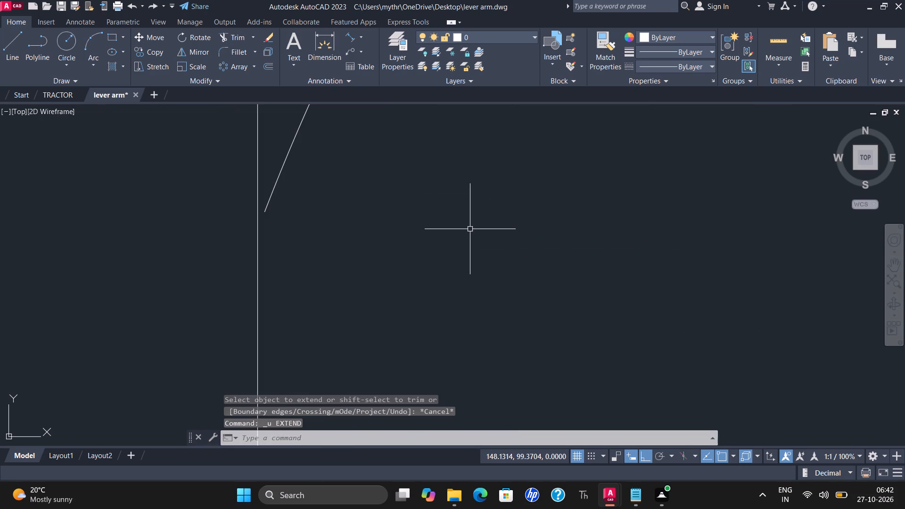
Move the upper arc horizontally by its right endpoint onto the side view's right middle vertical line.
scroll(459, 209, "down", 2)
middle_click_drag(479, 212, 326, 250)
scroll(468, 215, "down", 2)
scroll(358, 238, "down", 3)
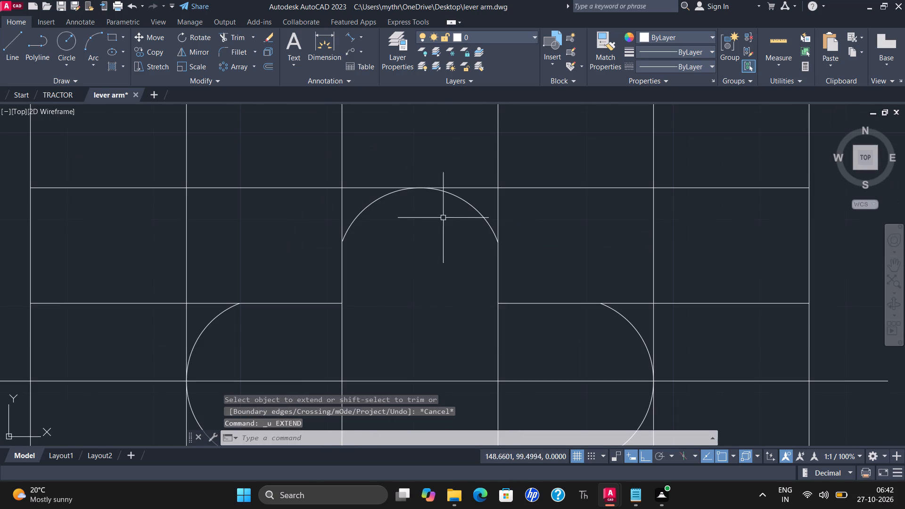
left_click(464, 203)
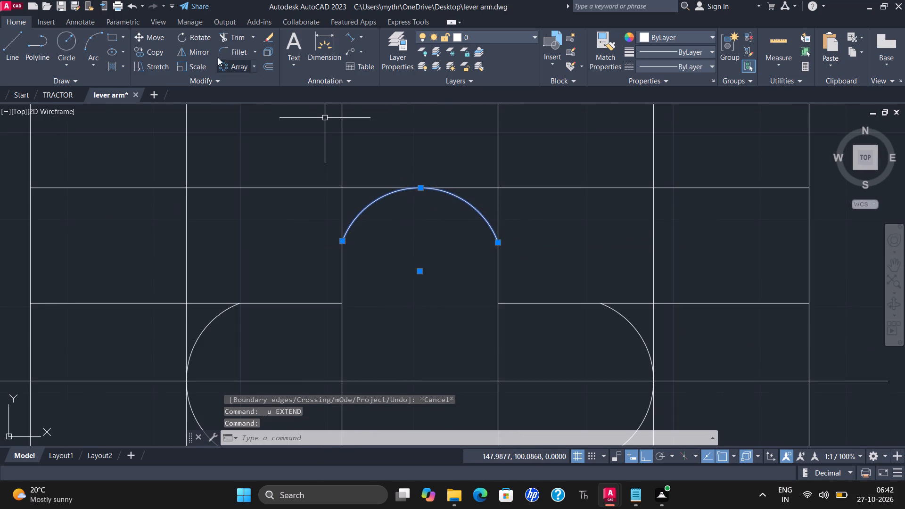
left_click(149, 42)
scroll(507, 250, "up", 3)
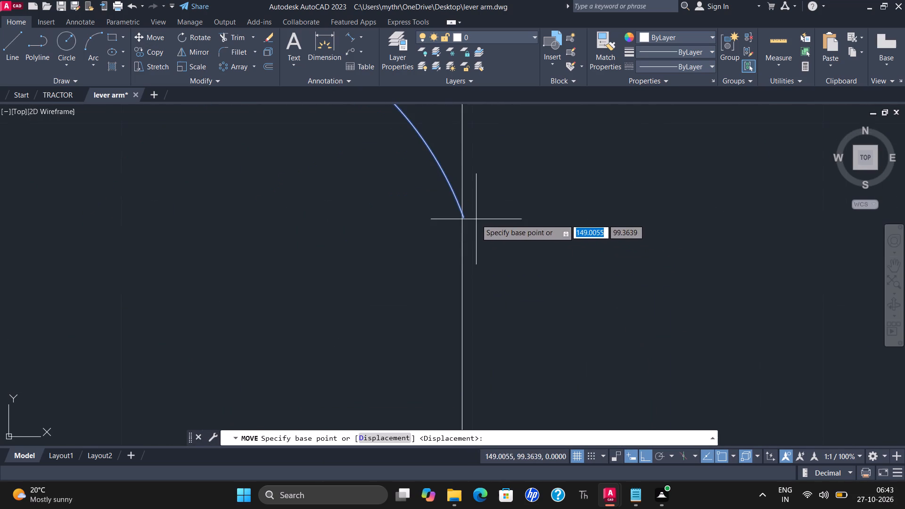
scroll(457, 211, "up", 4)
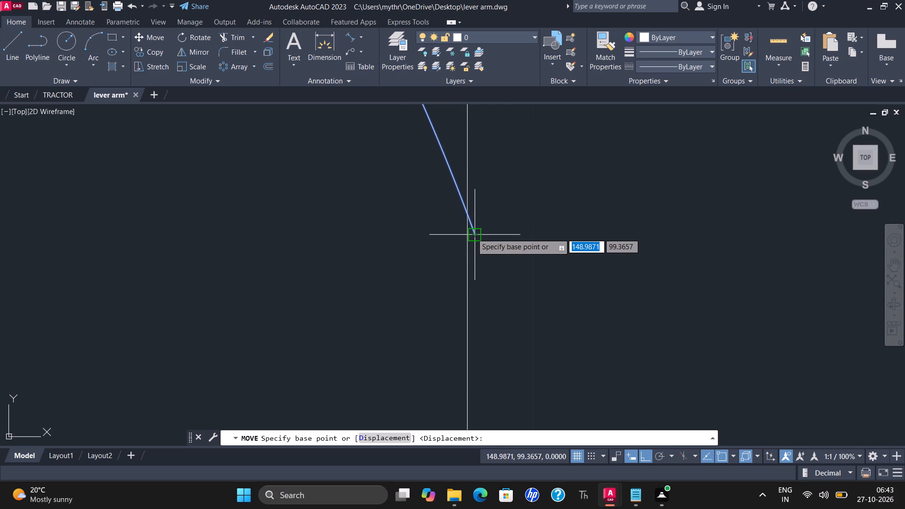
left_click(472, 233)
left_click(462, 233)
Move the lower arc horizontally by its right endpoint onto the side view's right middle vertical line.
scroll(458, 238, "down", 4)
middle_click(450, 247)
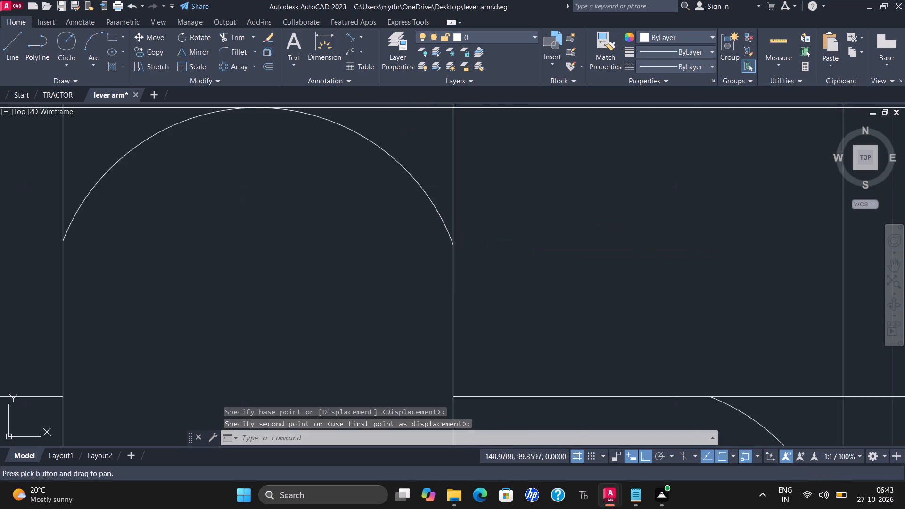
scroll(449, 248, "down", 3)
middle_click_drag(408, 268, 387, 190)
scroll(408, 259, "down", 3)
scroll(390, 243, "up", 3)
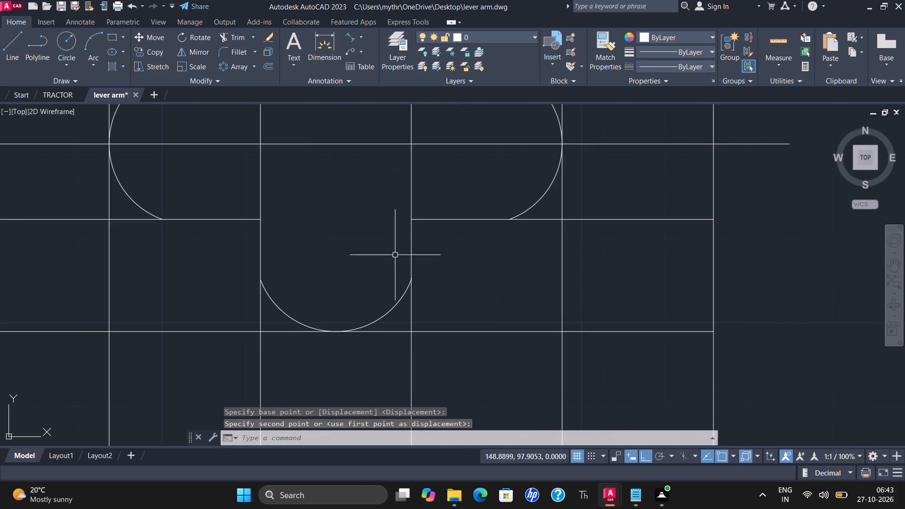
scroll(407, 276, "up", 6)
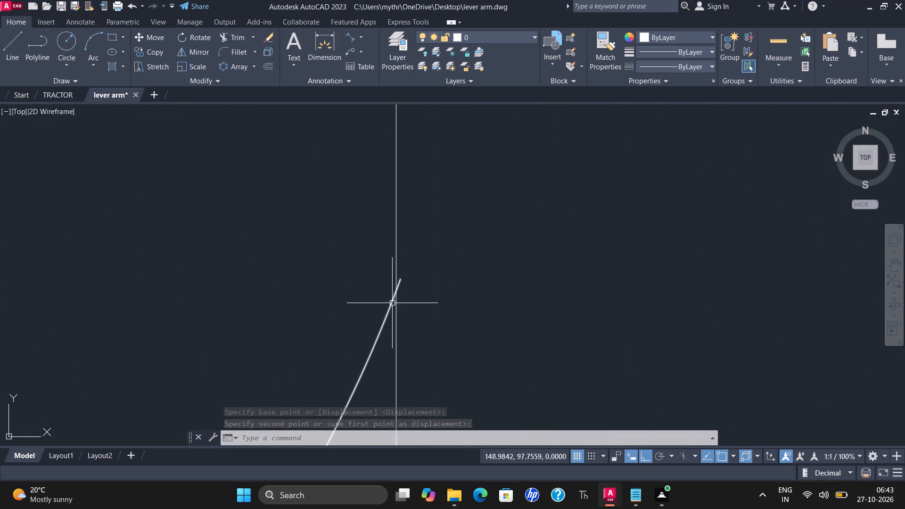
left_click_drag(392, 303, 377, 291)
left_click(154, 35)
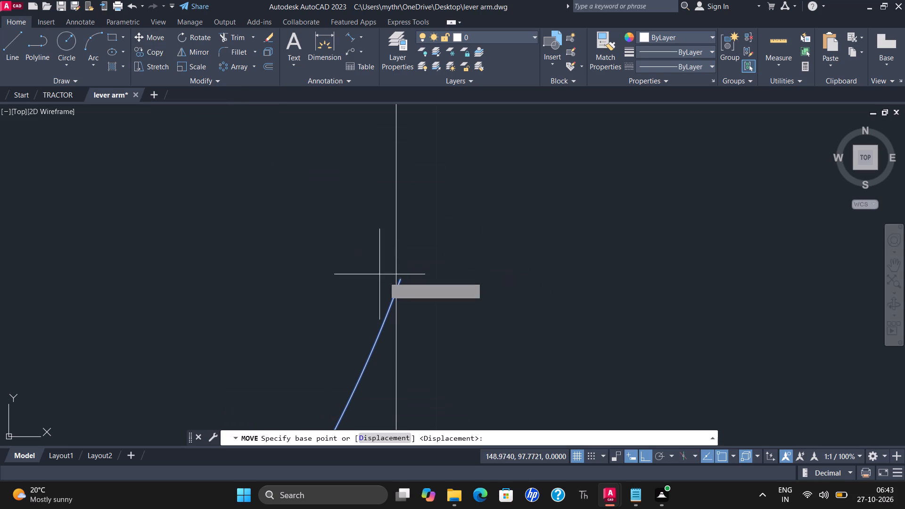
scroll(399, 278, "up", 2)
left_click(399, 278)
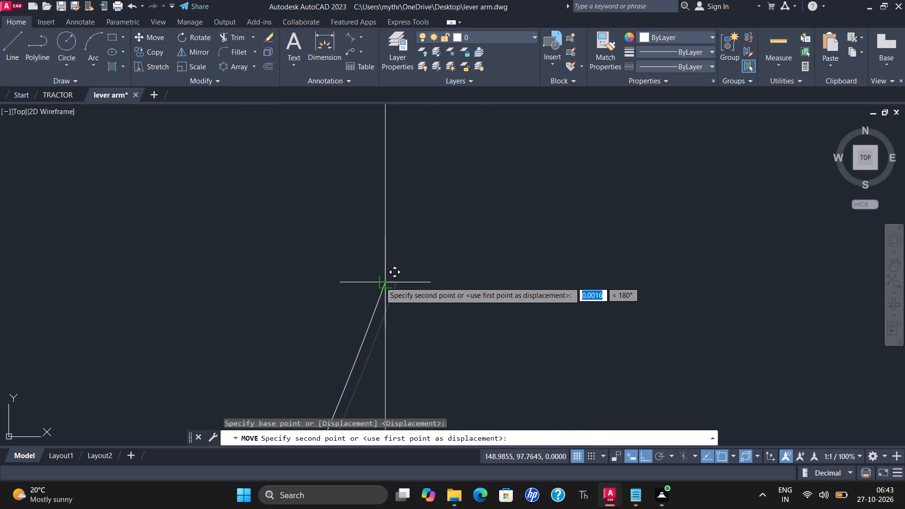
left_click(380, 282)
Trim the short vertical and horizontal line pieces lying just outside the four arcs, between each arc's ends and the adjoining grid line.
scroll(384, 284, "down", 8)
middle_click_drag(354, 270, 436, 256)
scroll(435, 256, "down", 1)
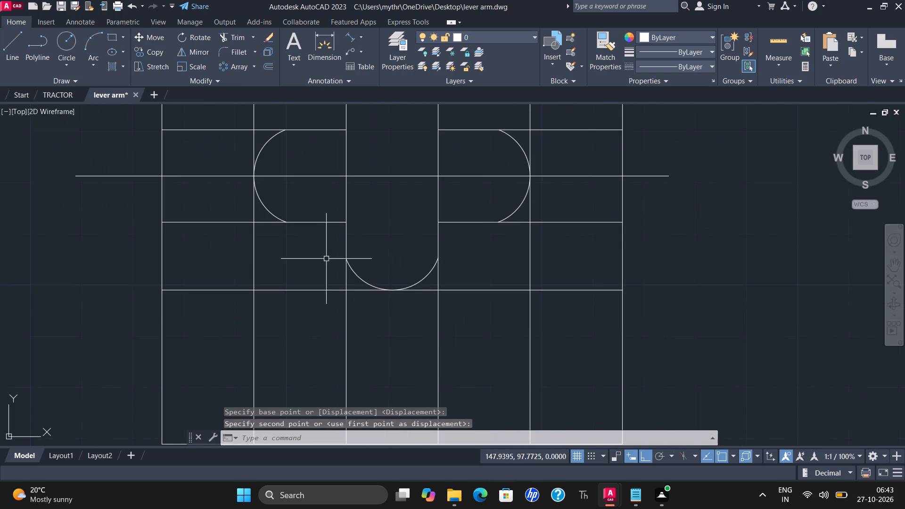
scroll(334, 267, "up", 6)
scroll(363, 240, "down", 3)
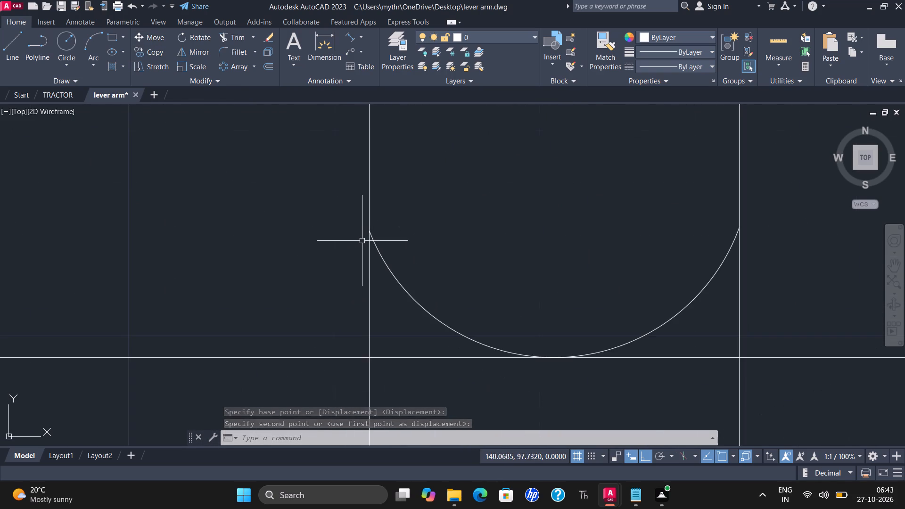
scroll(363, 240, "down", 2)
left_click(237, 38)
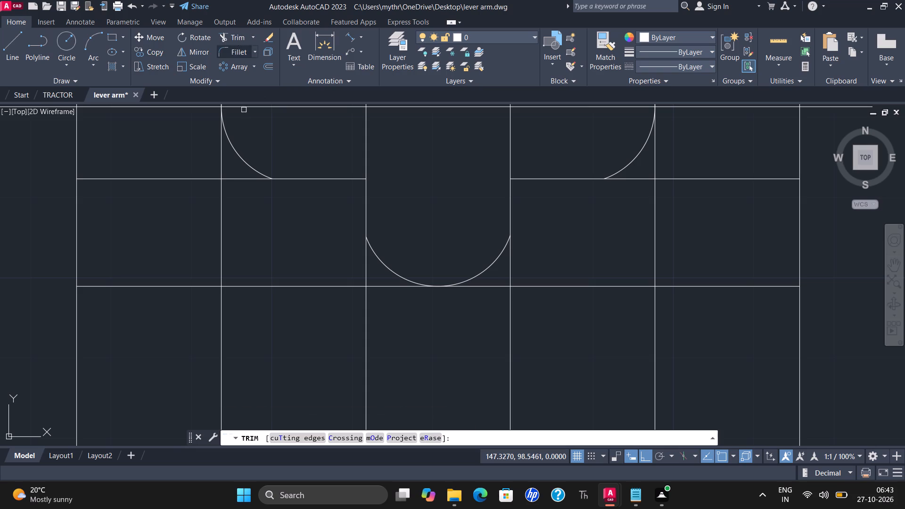
left_click(364, 272)
middle_click_drag(387, 278, 278, 278)
scroll(383, 278, "down", 1)
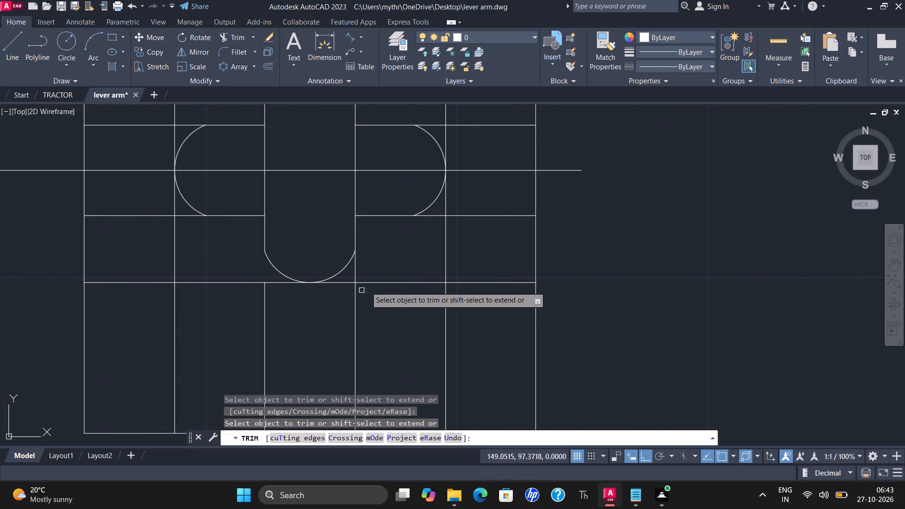
left_click(354, 275)
scroll(380, 266, "down", 1)
middle_click_drag(380, 266, 352, 296)
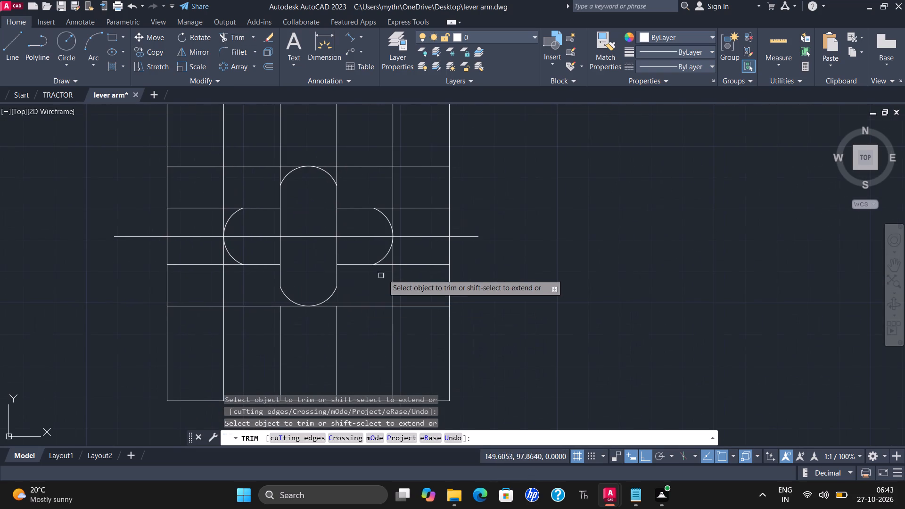
left_click(384, 263)
left_click(386, 210)
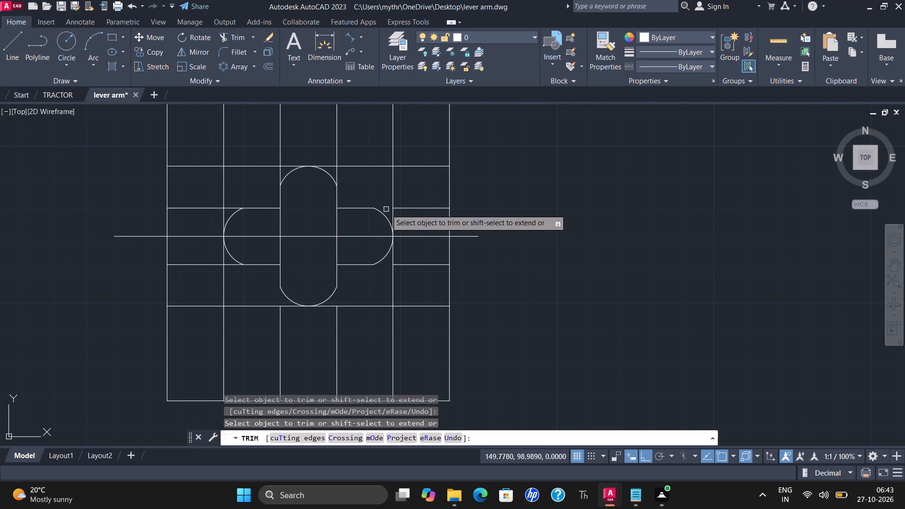
left_click(336, 172)
left_click(278, 172)
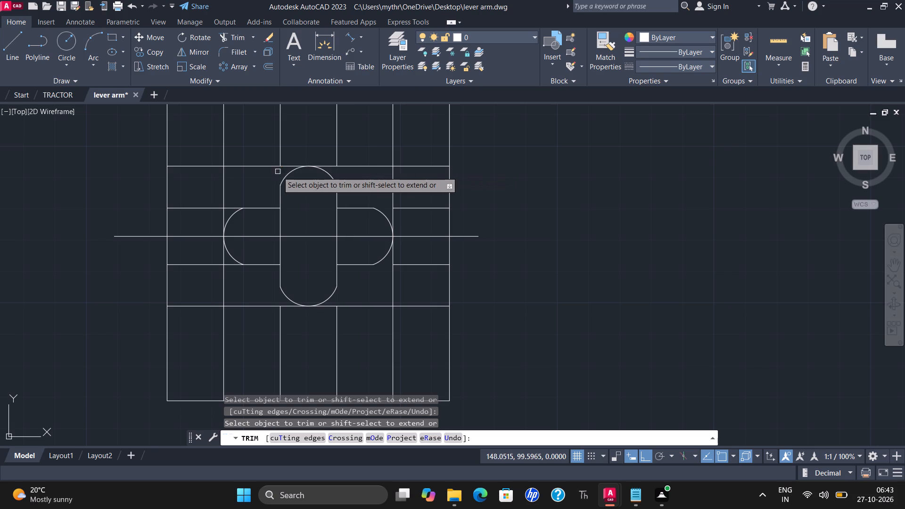
left_click(229, 207)
left_click(229, 265)
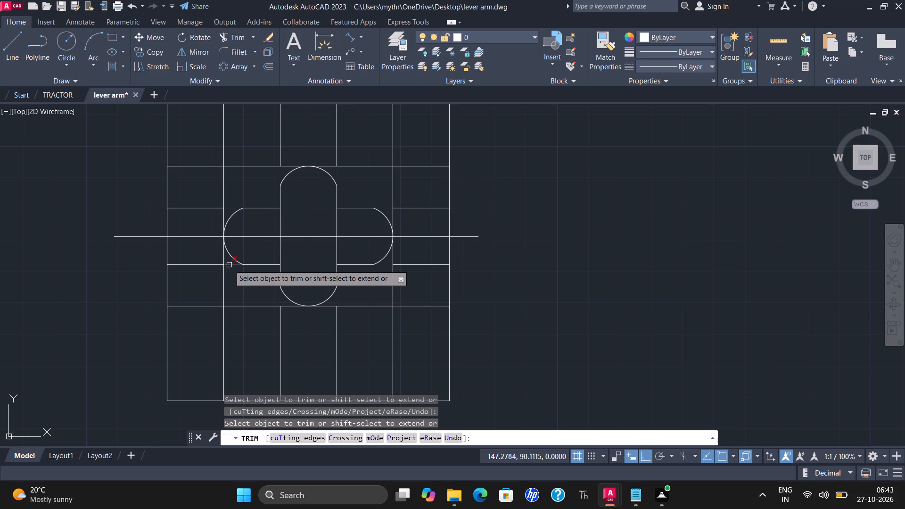
Trim the two middle vertical lines inside the cross, above and below the horizontal centre line.
left_click(277, 251)
left_click(285, 250)
left_click(281, 223)
left_click_drag(343, 223, 339, 223)
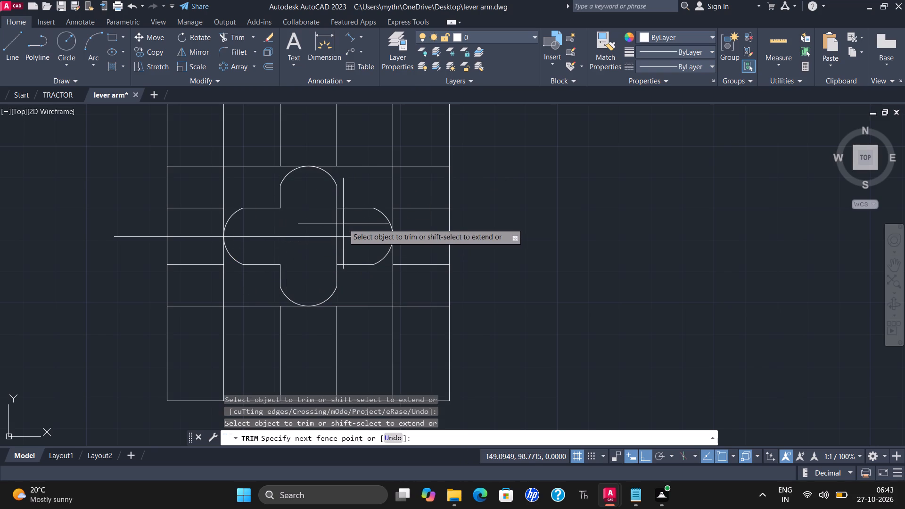
left_click_drag(339, 223, 319, 223)
left_click(314, 223)
left_click_drag(351, 247, 344, 247)
left_click(334, 249)
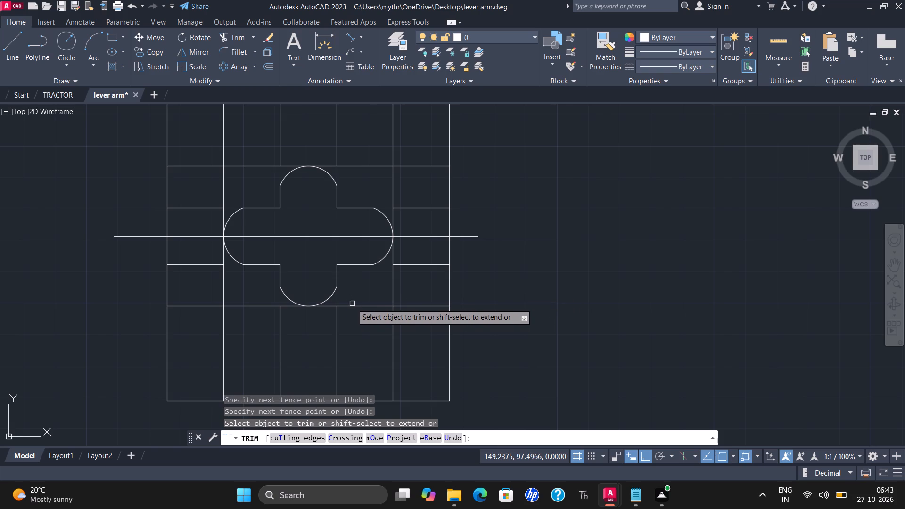
key("Escape")
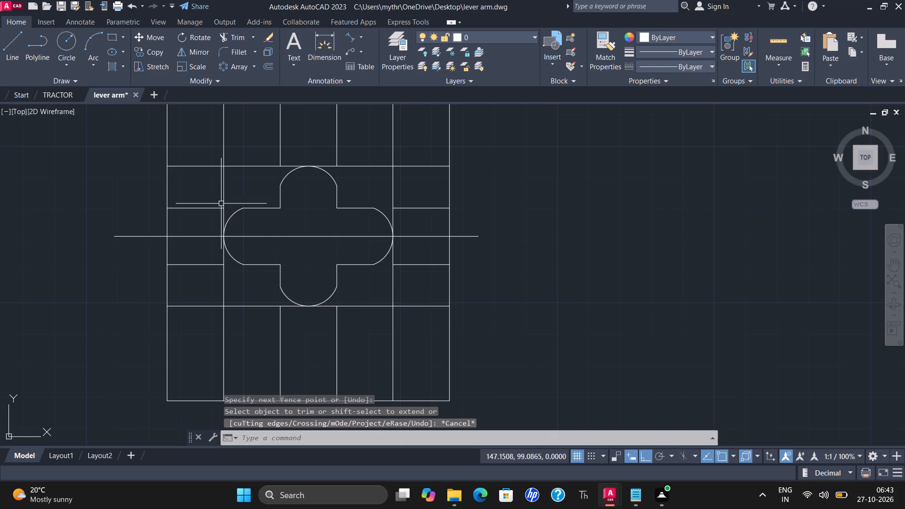
Erase the four leftover horizontal segments between the cross outline's left and right arcs and the grid's outer edges.
left_click_drag(219, 200, 210, 208)
left_click(201, 223)
left_click_drag(208, 243, 202, 249)
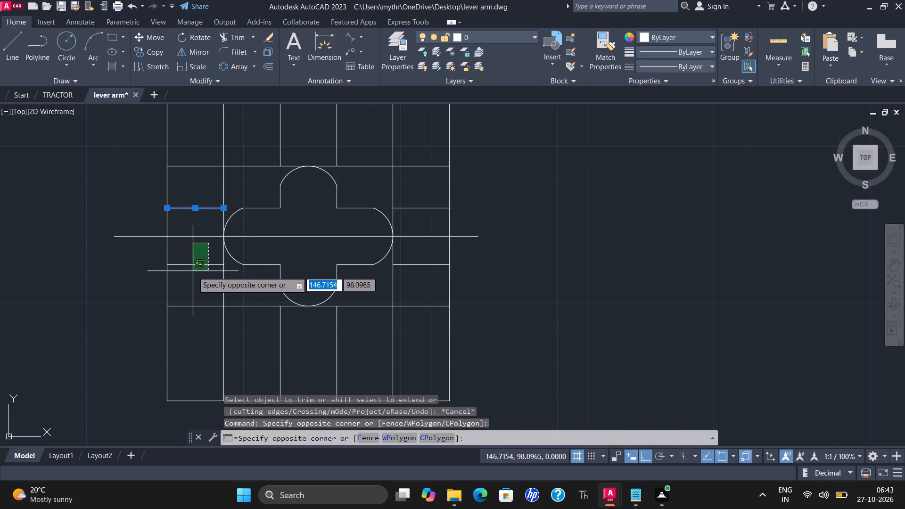
left_click(193, 272)
left_click(427, 204)
left_click(408, 222)
left_click_drag(426, 257, 420, 262)
left_click(412, 269)
right_click(413, 266)
left_click(447, 271)
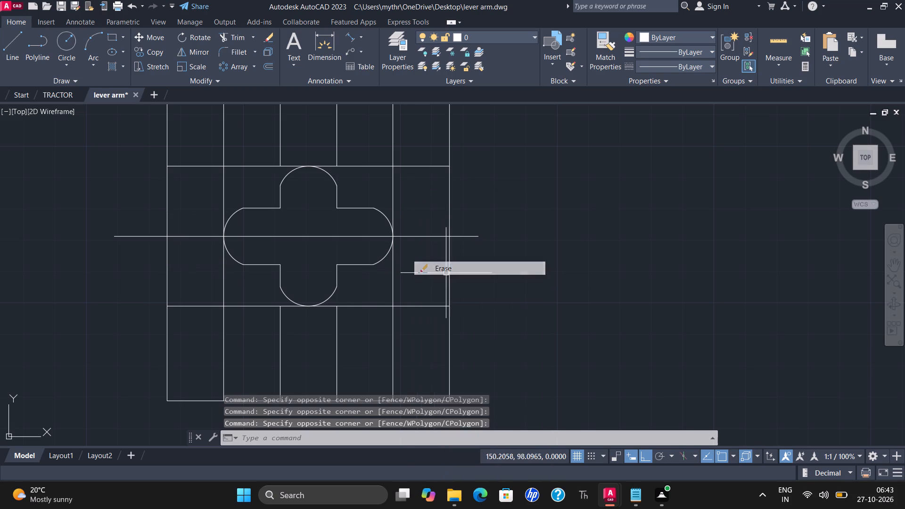
Erase the two inner vertical grid lines above the cross outline and the two below it.
middle_click_drag(337, 162, 352, 213)
left_click_drag(374, 181, 345, 176)
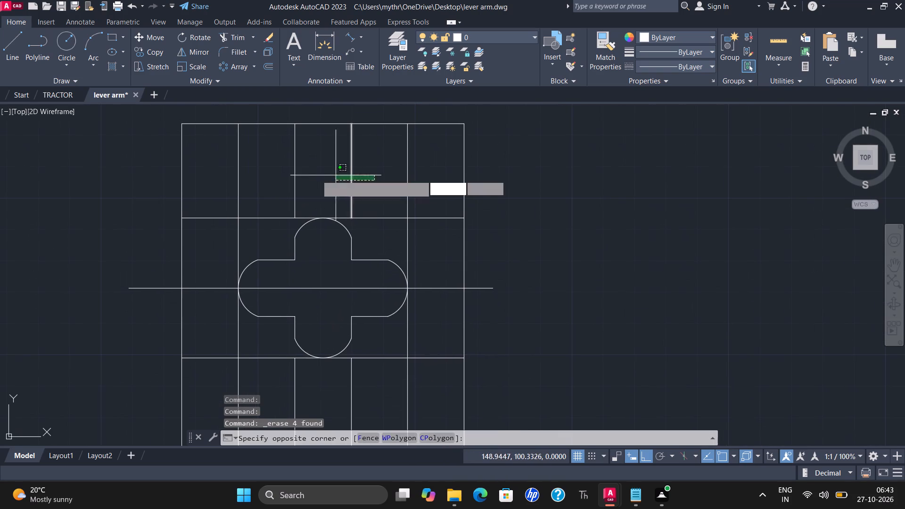
left_click(290, 180)
right_click(305, 179)
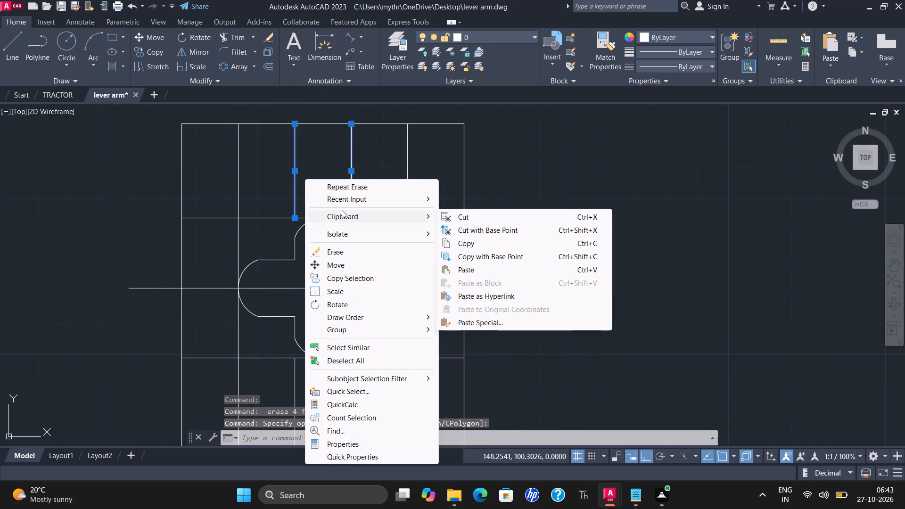
left_click(334, 250)
scroll(339, 253, "down", 1)
middle_click_drag(339, 253, 320, 180)
left_click_drag(341, 262, 327, 265)
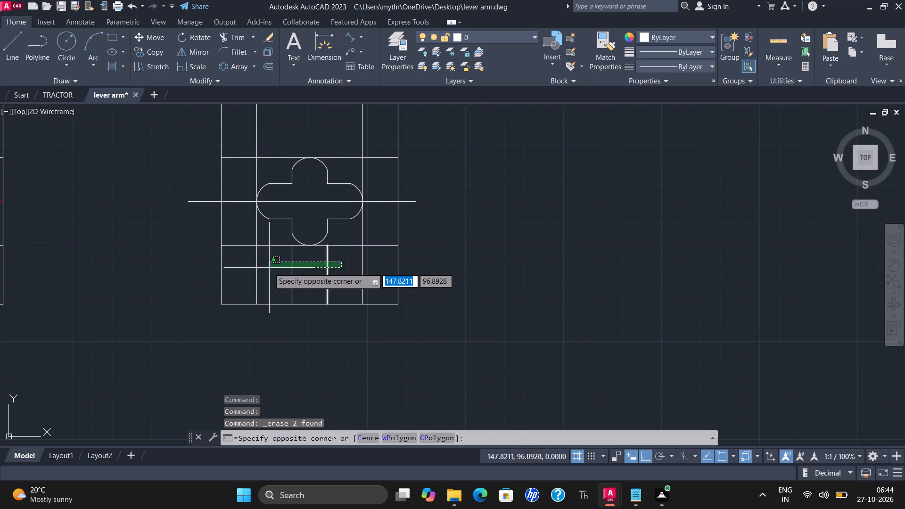
left_click_drag(269, 268, 276, 271)
right_click(278, 265)
left_click(302, 271)
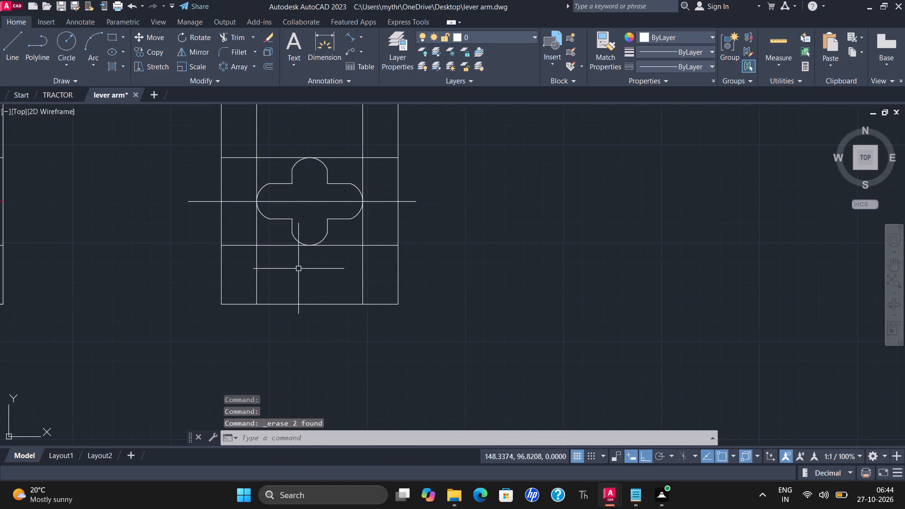
Erase the two horizontal grid lines touching the top and bottom arcs of the cross outline.
left_click(278, 246)
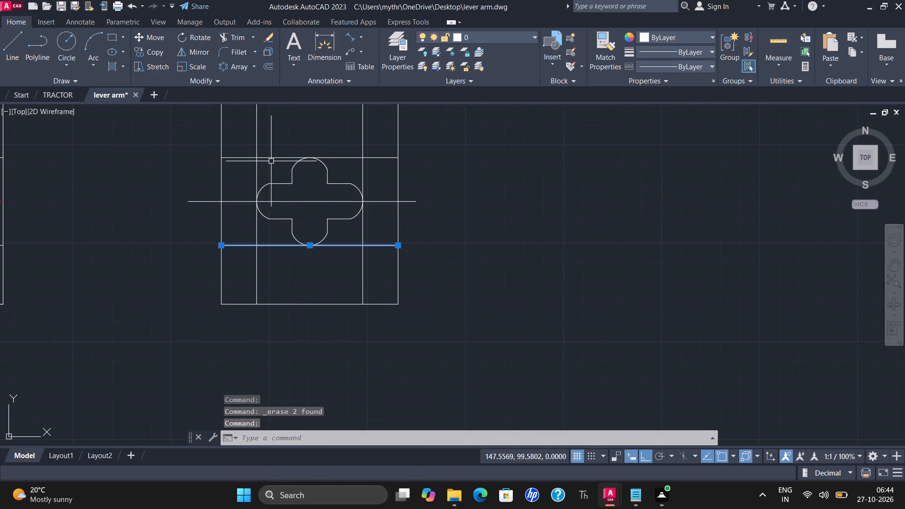
left_click(271, 159)
right_click(268, 161)
left_click(304, 234)
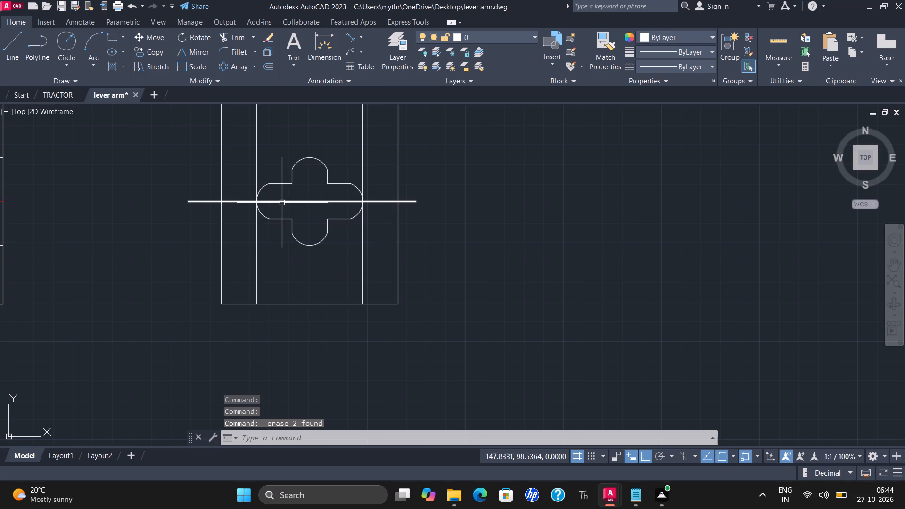
Join the cross outline's eight straight segments into L-shaped polylines at its four inner corners.
scroll(281, 195, "up", 1)
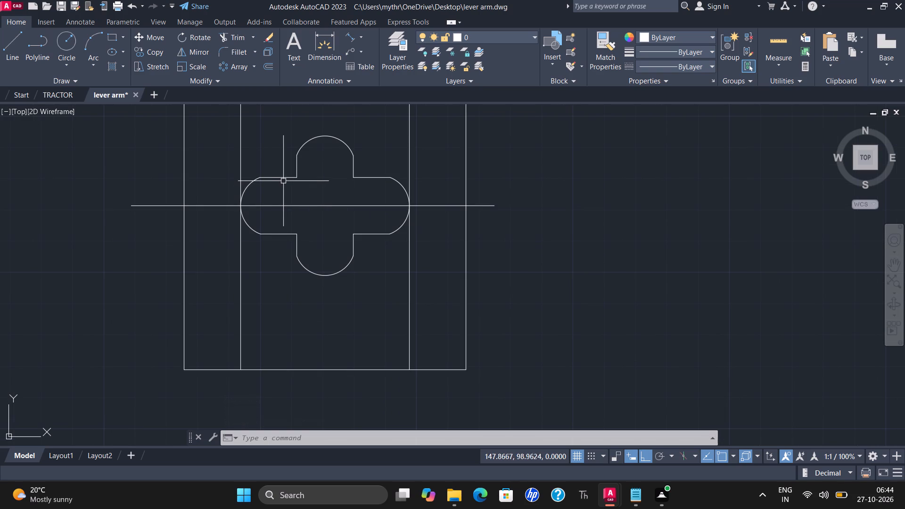
scroll(283, 178, "up", 1)
left_click(283, 178)
left_click(304, 169)
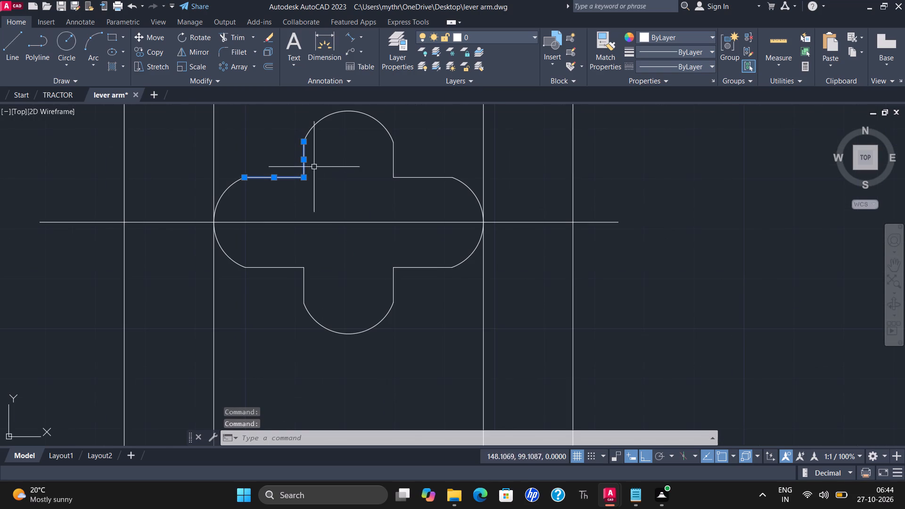
left_click(391, 158)
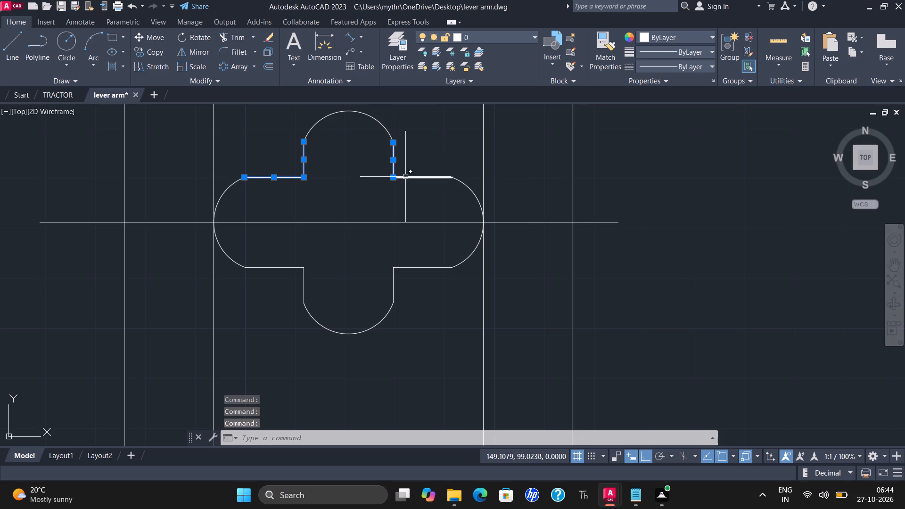
left_click(405, 177)
left_click_drag(407, 267, 396, 270)
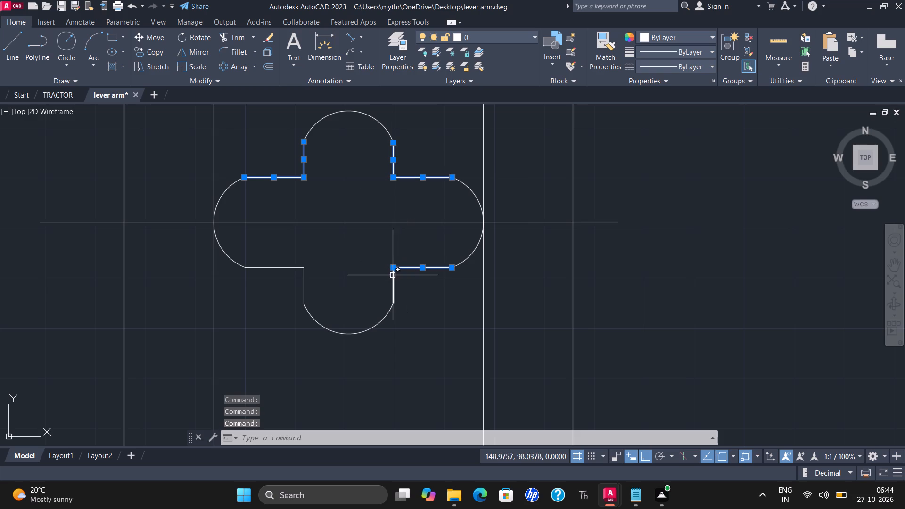
left_click(393, 276)
left_click(303, 281)
left_click(290, 267)
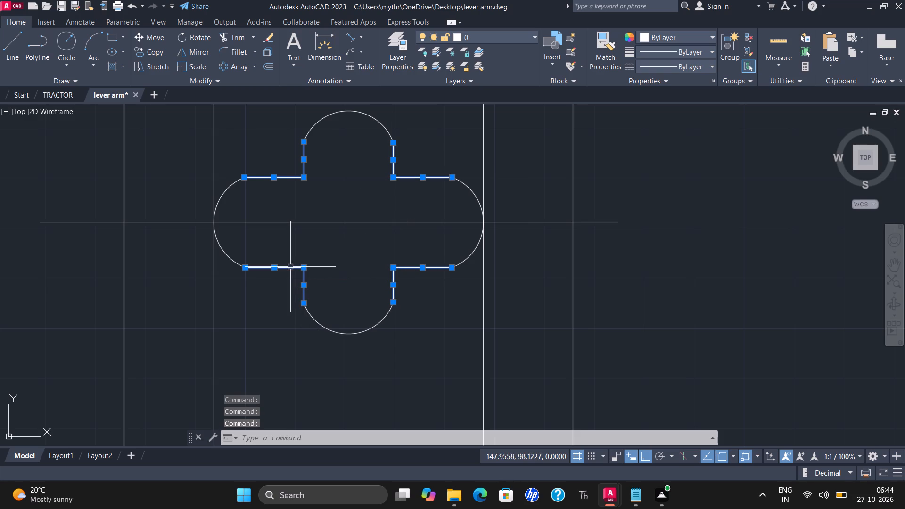
key("j")
key("Return")
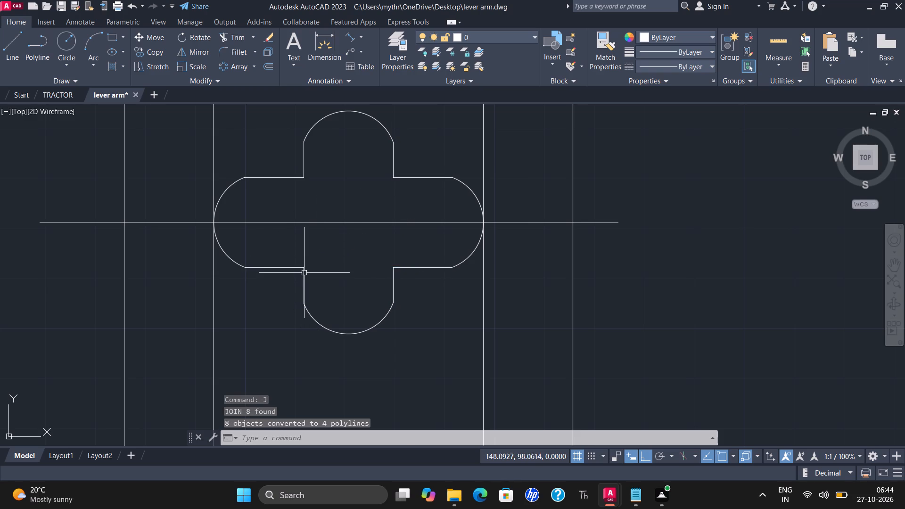
left_click(303, 272)
key("Escape")
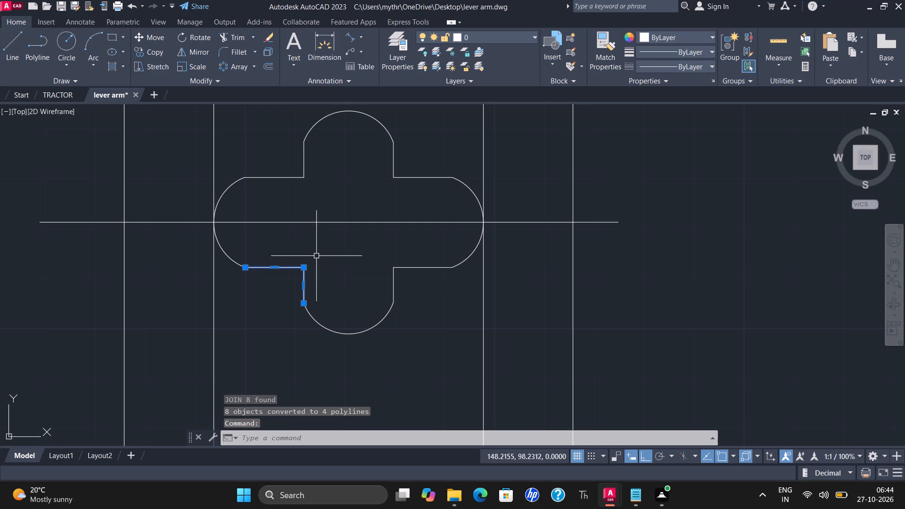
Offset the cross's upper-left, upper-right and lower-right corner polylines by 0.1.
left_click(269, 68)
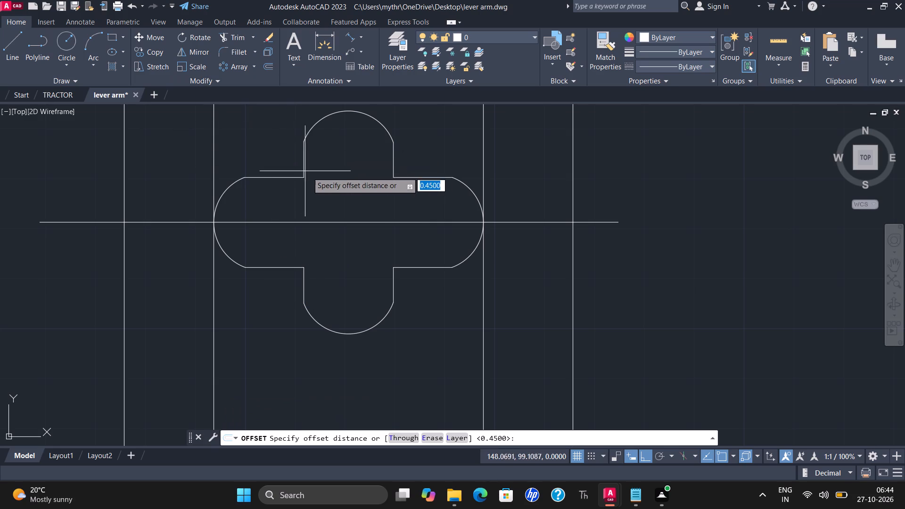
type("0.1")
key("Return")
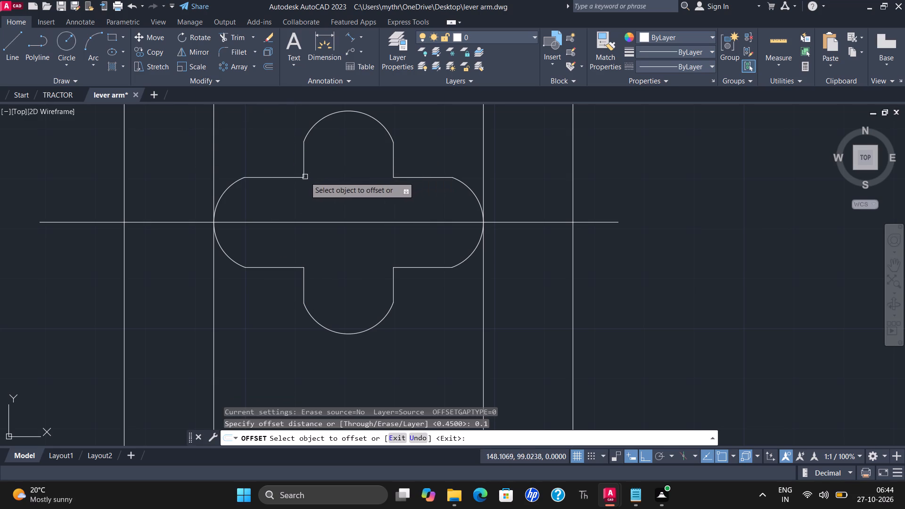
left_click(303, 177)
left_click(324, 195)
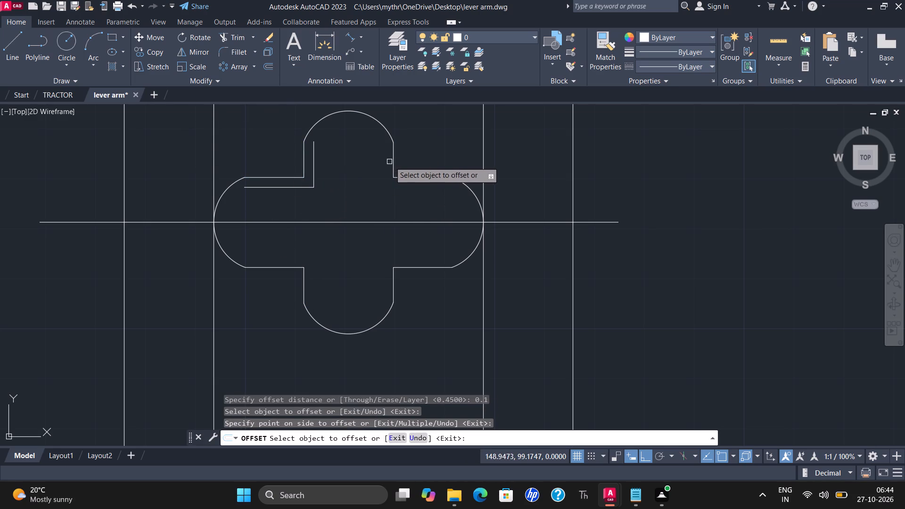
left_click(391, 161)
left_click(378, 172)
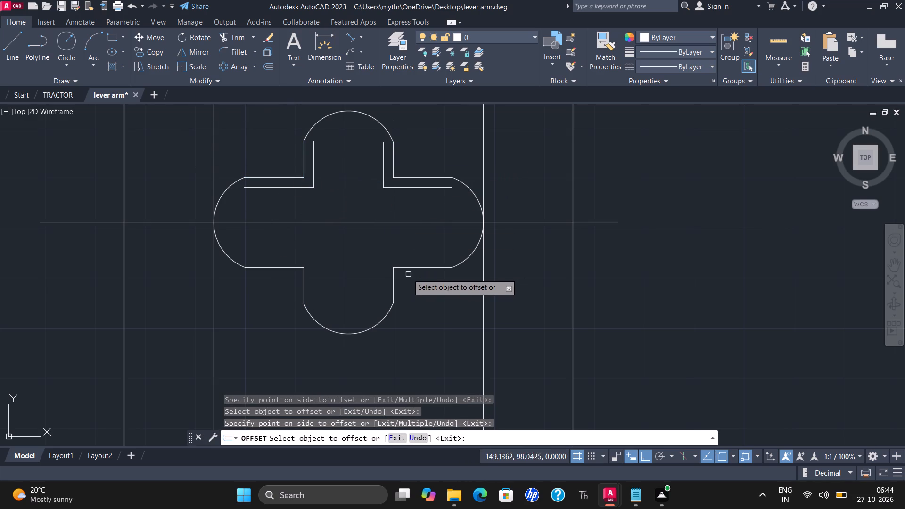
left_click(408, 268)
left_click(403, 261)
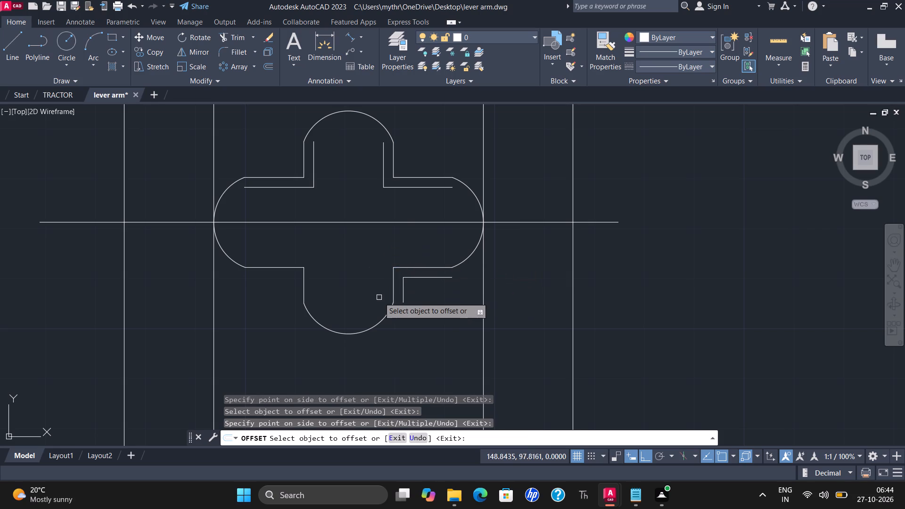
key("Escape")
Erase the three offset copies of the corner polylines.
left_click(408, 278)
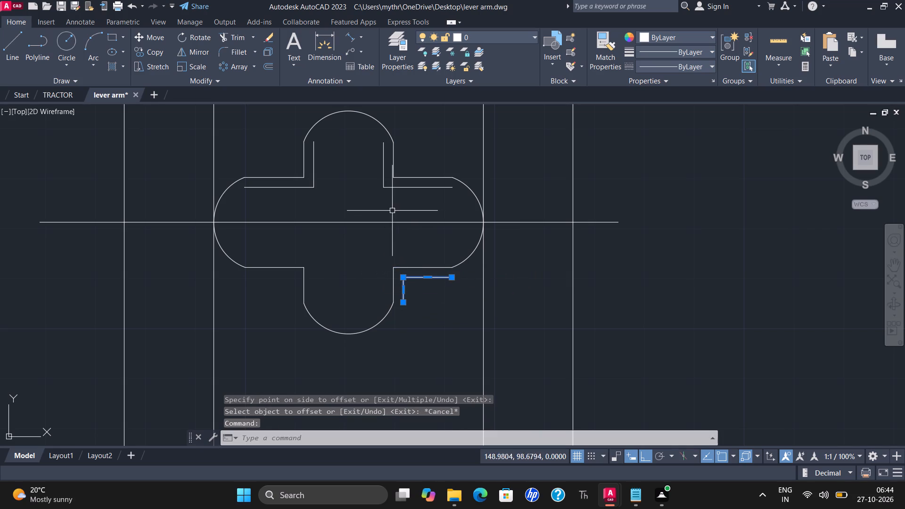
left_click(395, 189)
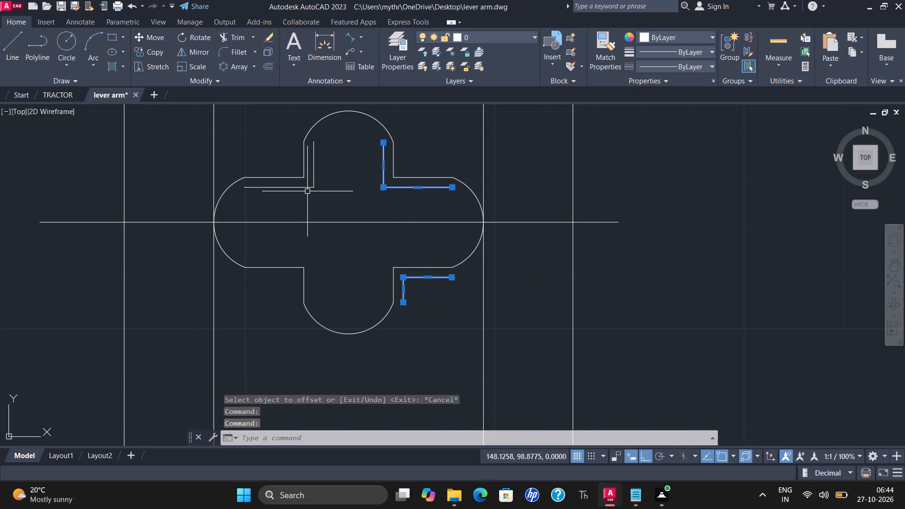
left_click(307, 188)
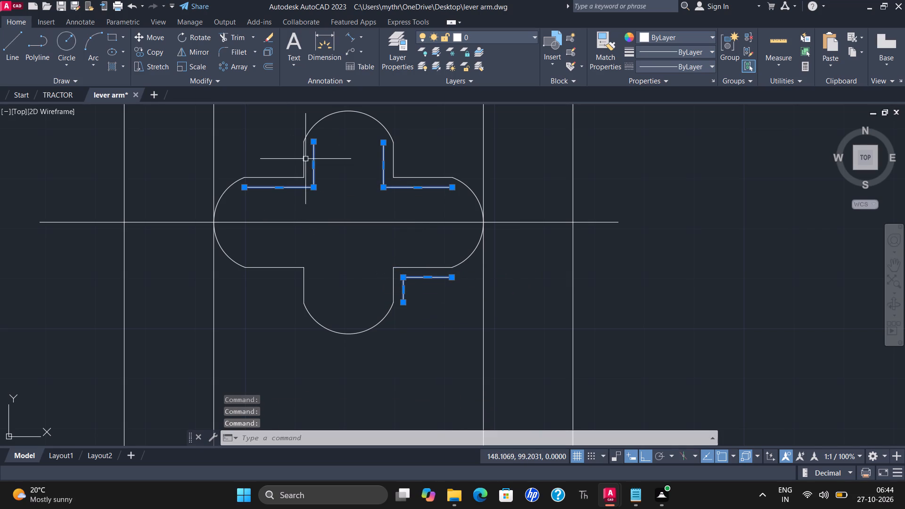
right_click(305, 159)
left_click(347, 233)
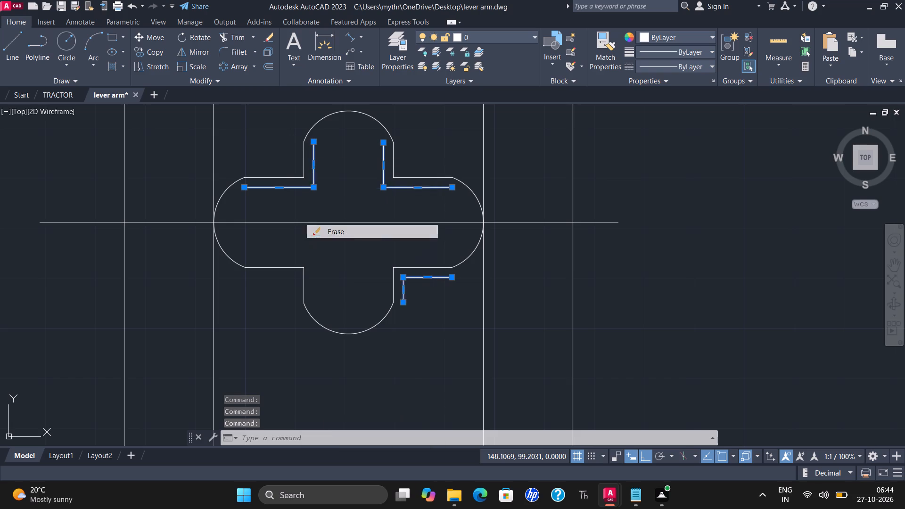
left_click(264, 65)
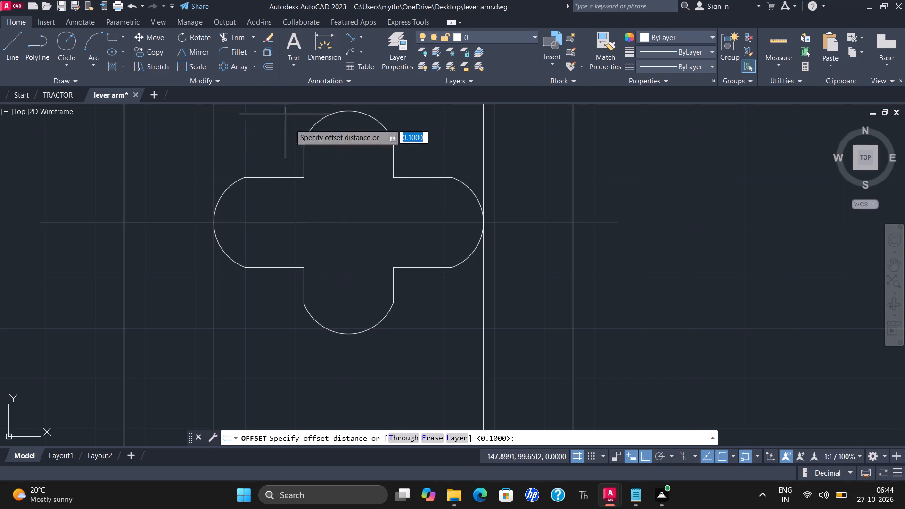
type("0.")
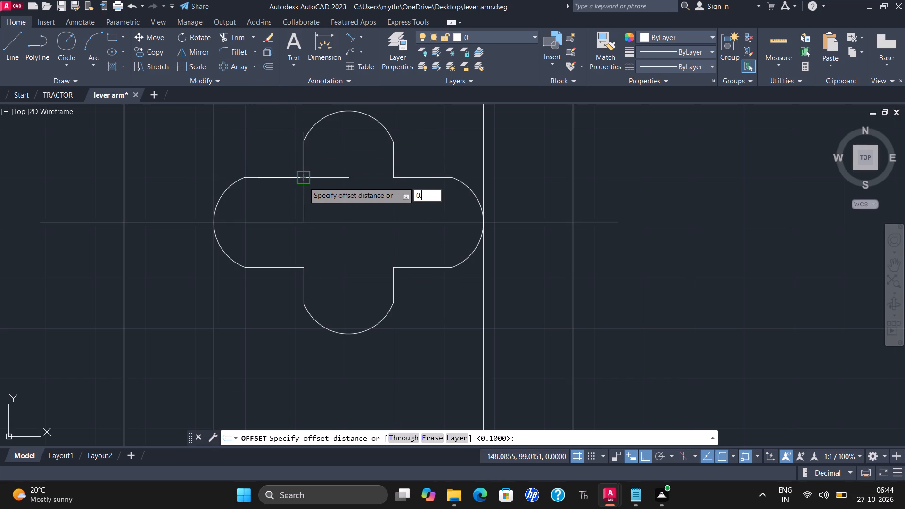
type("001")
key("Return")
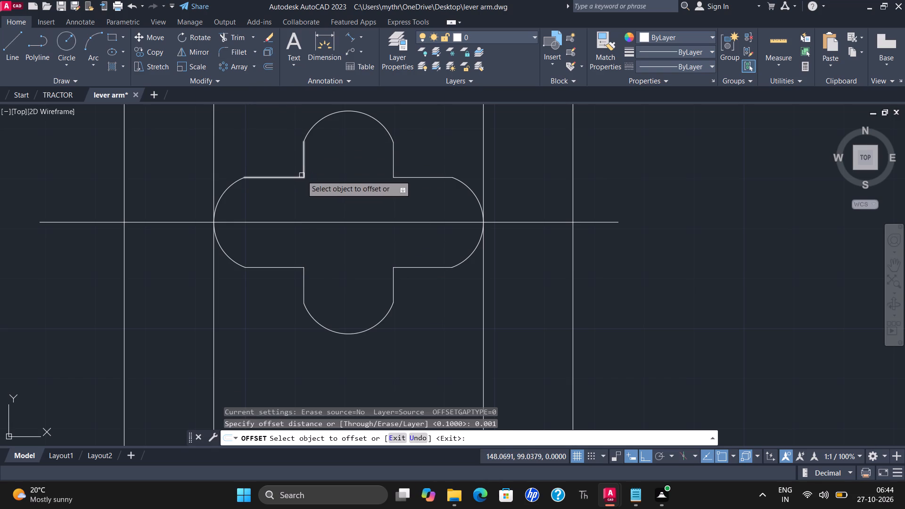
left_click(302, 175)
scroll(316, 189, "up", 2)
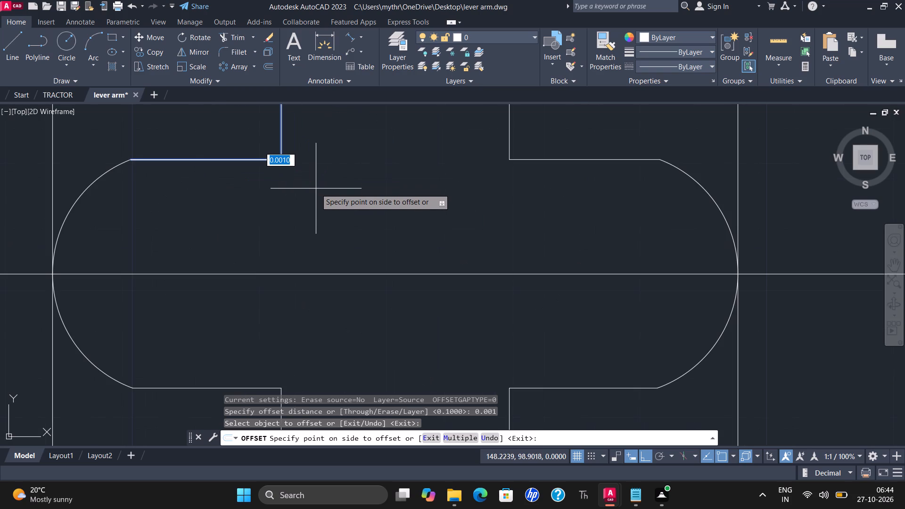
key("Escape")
Offset all four corner polylines of the cross toward its inside by 0.01.
left_click(275, 65)
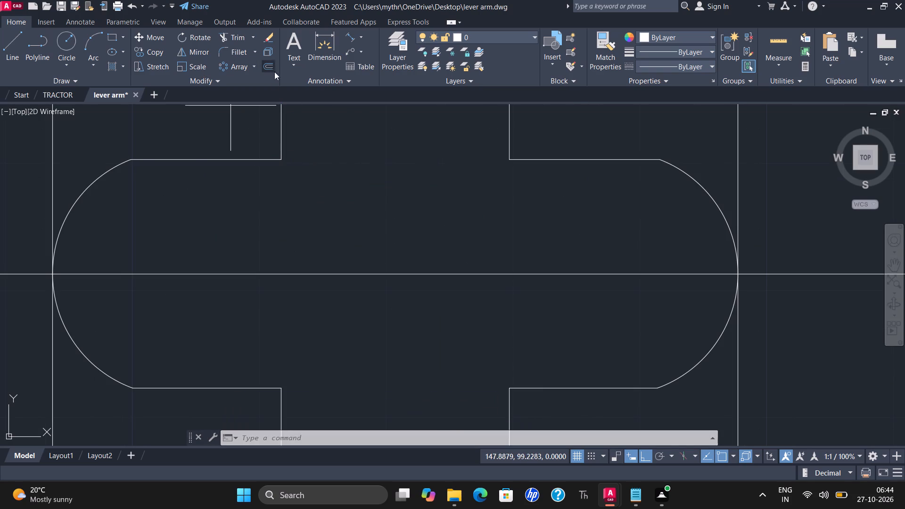
type("0.01")
key("Return")
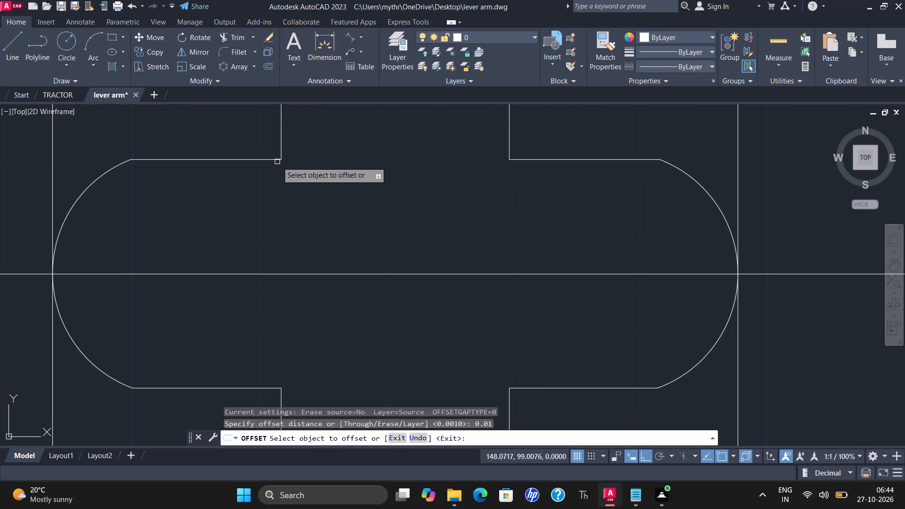
left_click(277, 160)
left_click(292, 178)
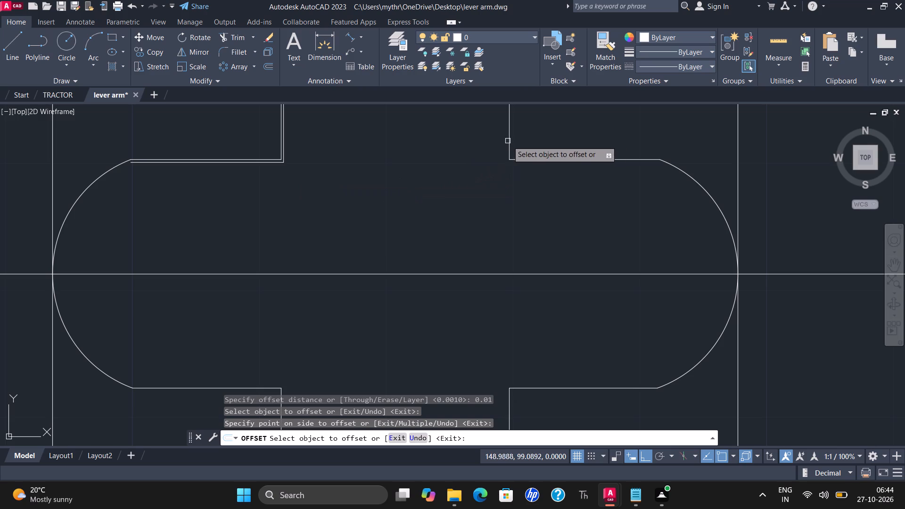
left_click_drag(508, 141, 496, 151)
left_click(481, 165)
scroll(495, 199, "down", 2)
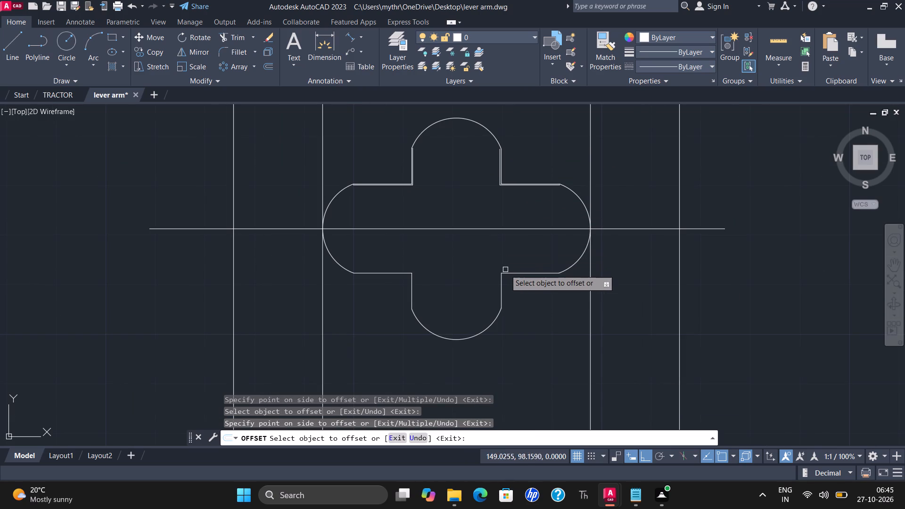
left_click(505, 276)
left_click(504, 274)
left_click(489, 260)
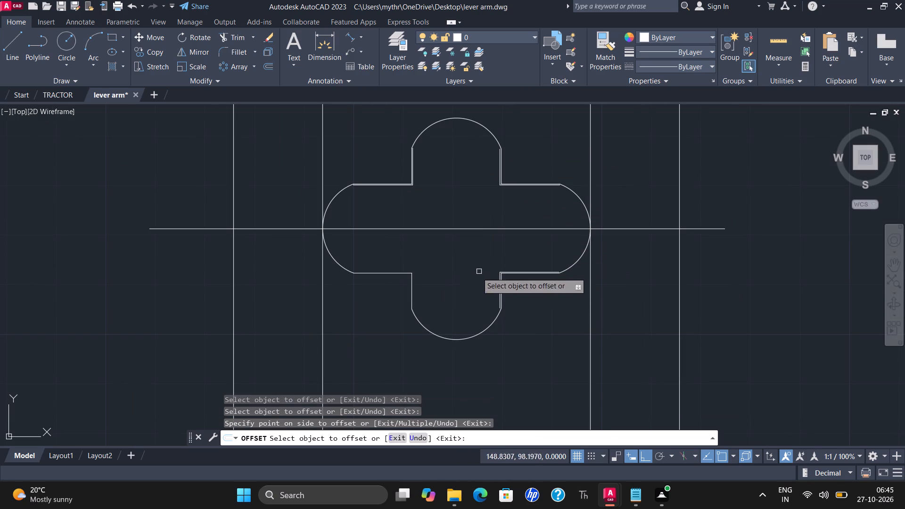
left_click(407, 273)
left_click(418, 263)
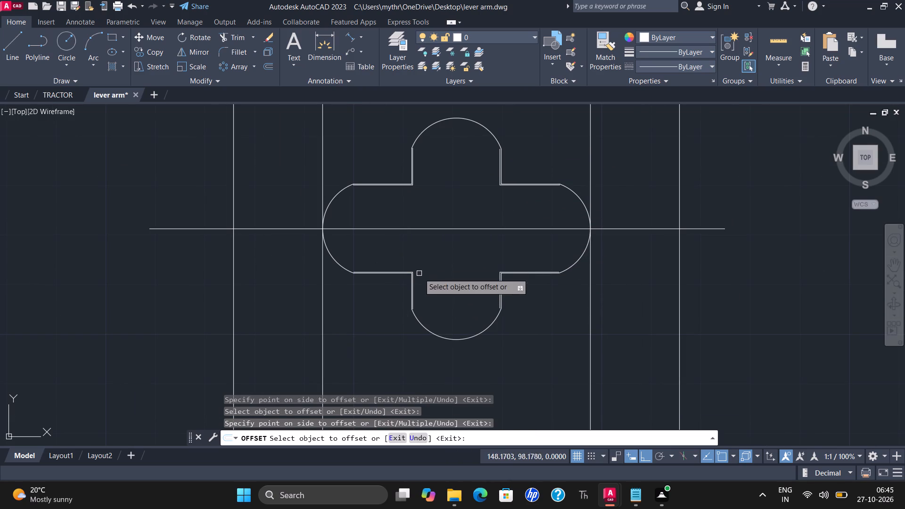
key("Escape")
Extend the offset copies at the cross's two lower inner corners to meet the adjoining end arcs.
scroll(403, 316, "up", 2)
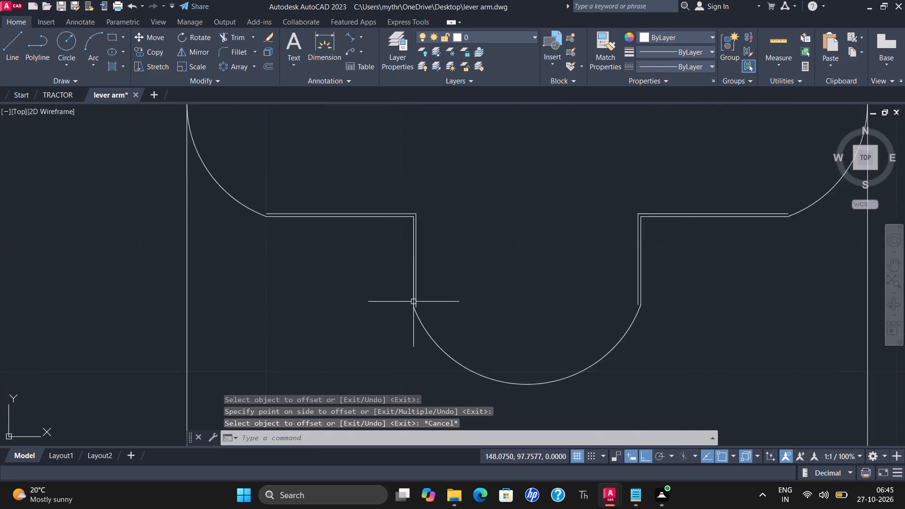
scroll(413, 301, "up", 2)
key("e")
key("x")
key("Return")
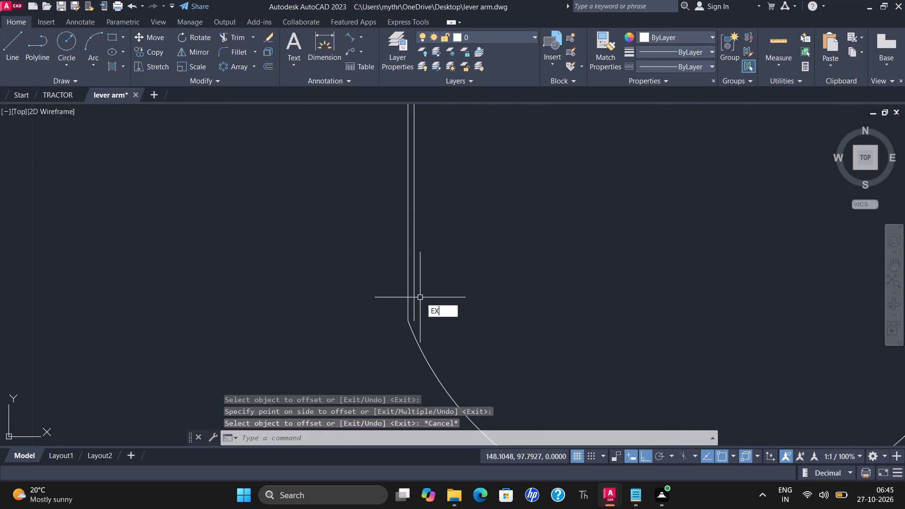
left_click(415, 301)
scroll(469, 276, "down", 3)
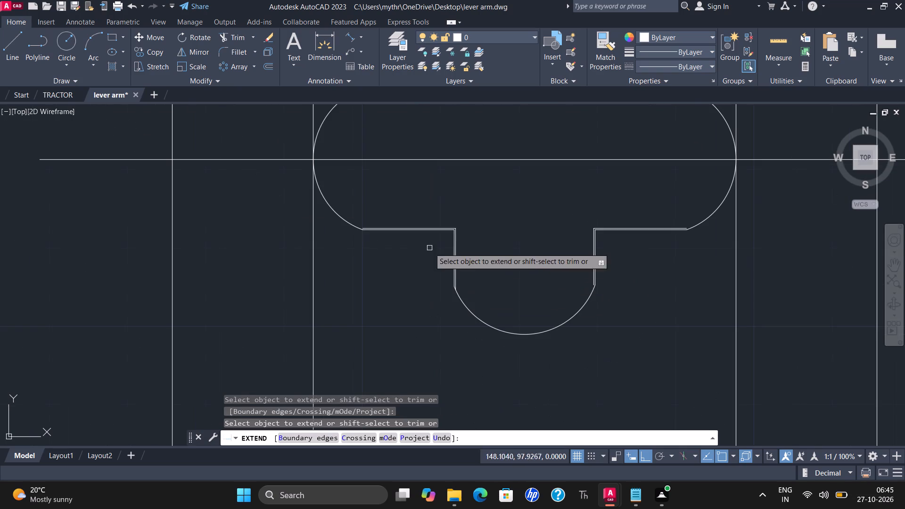
scroll(378, 229, "up", 1)
left_click(377, 228)
scroll(501, 215, "down", 1)
middle_click_drag(501, 215, 297, 267)
scroll(471, 270, "up", 2)
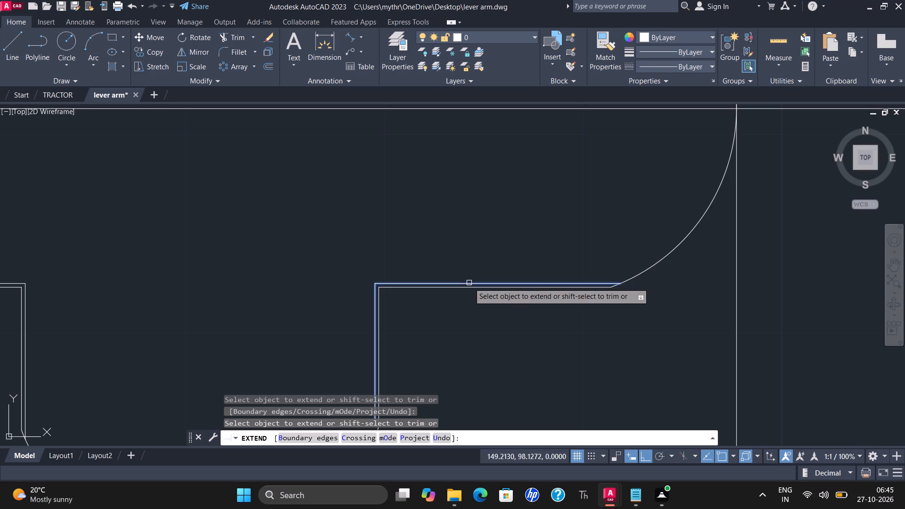
left_click(469, 283)
scroll(469, 283, "down", 2)
scroll(432, 316, "up", 2)
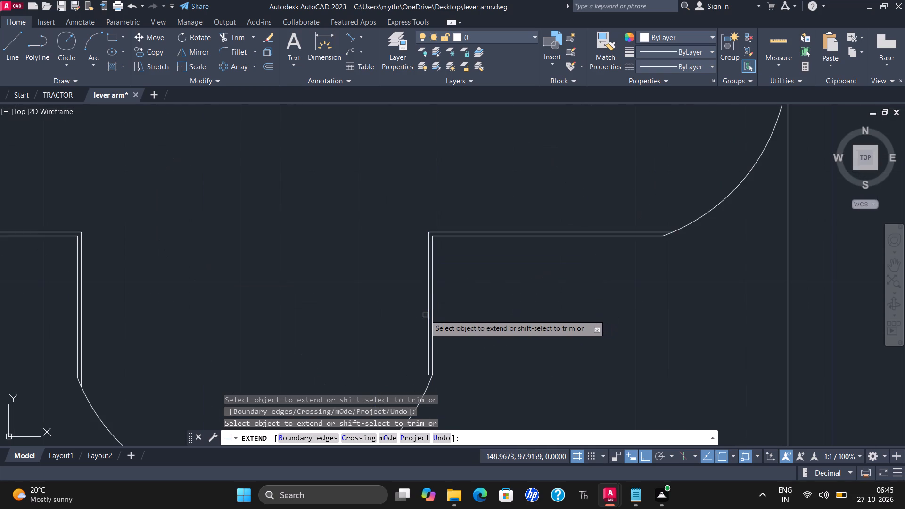
left_click(427, 312)
Extend the offset copies at the cross's two upper inner corners to meet the adjoining end arcs.
scroll(390, 277, "down", 3)
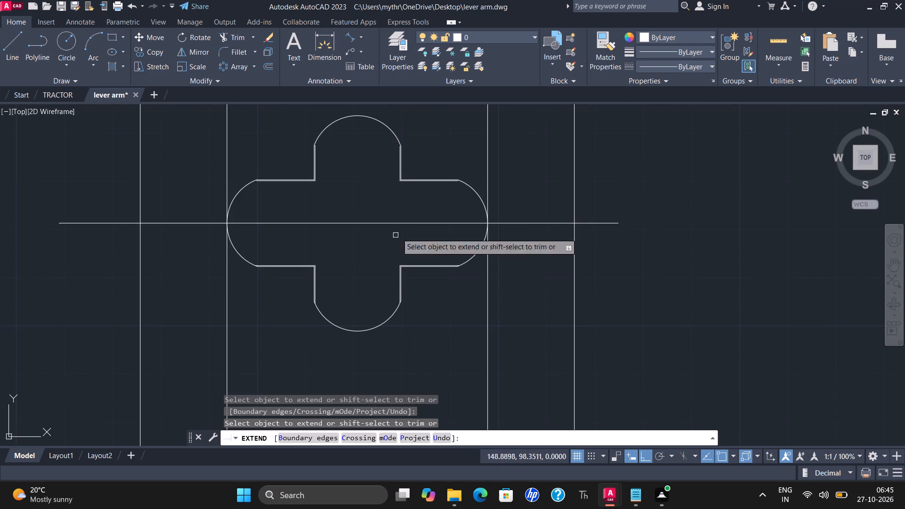
scroll(433, 179, "up", 3)
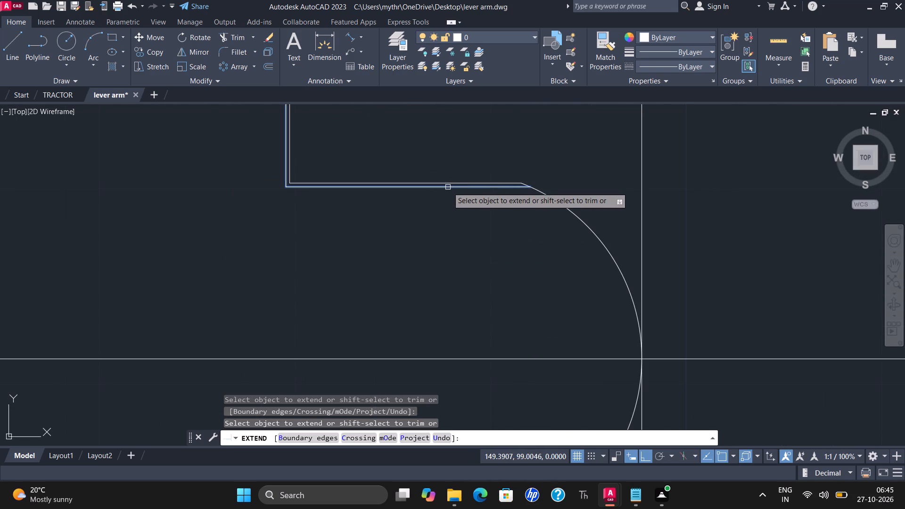
left_click(448, 187)
scroll(349, 214, "down", 2)
middle_click_drag(349, 214, 367, 269)
scroll(336, 226, "up", 2)
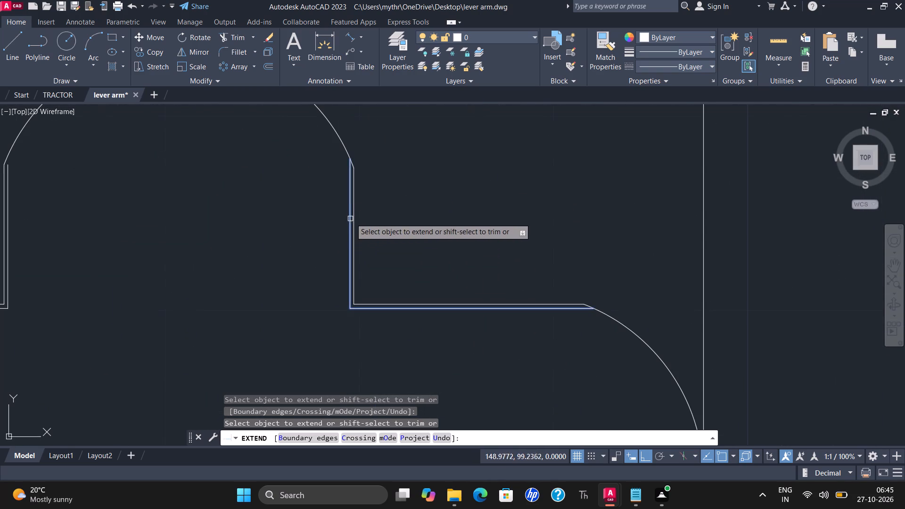
left_click(349, 216)
scroll(308, 227, "down", 2)
middle_click_drag(308, 227, 385, 248)
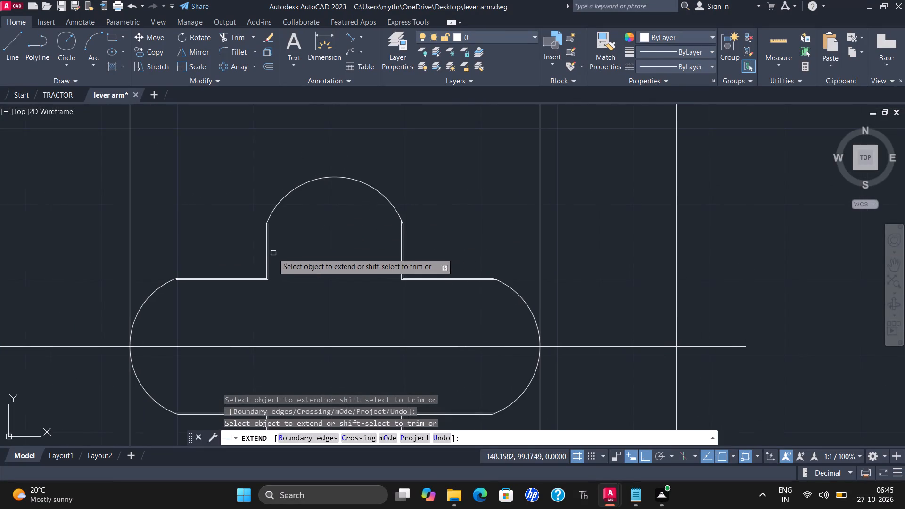
scroll(265, 253, "up", 3)
left_click(269, 247)
scroll(281, 267, "down", 2)
middle_click_drag(286, 271, 337, 265)
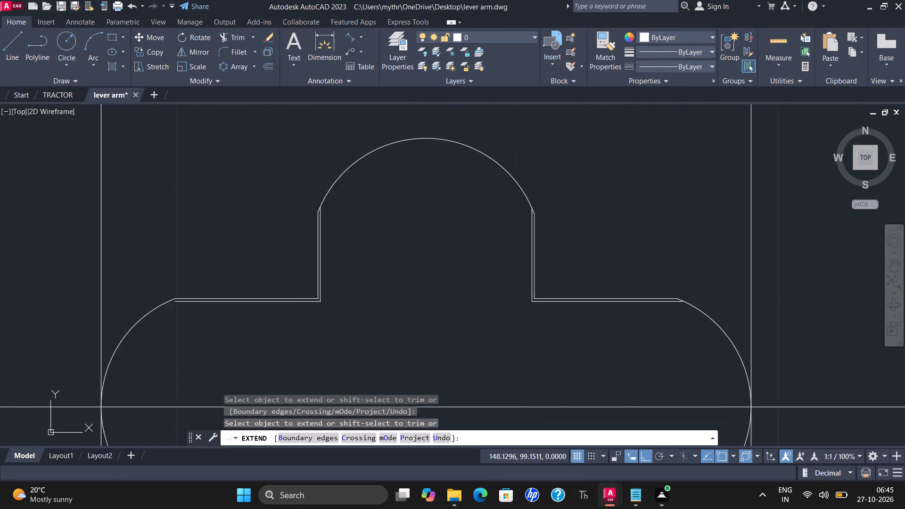
middle_click_drag(337, 265, 346, 262)
left_click(279, 298)
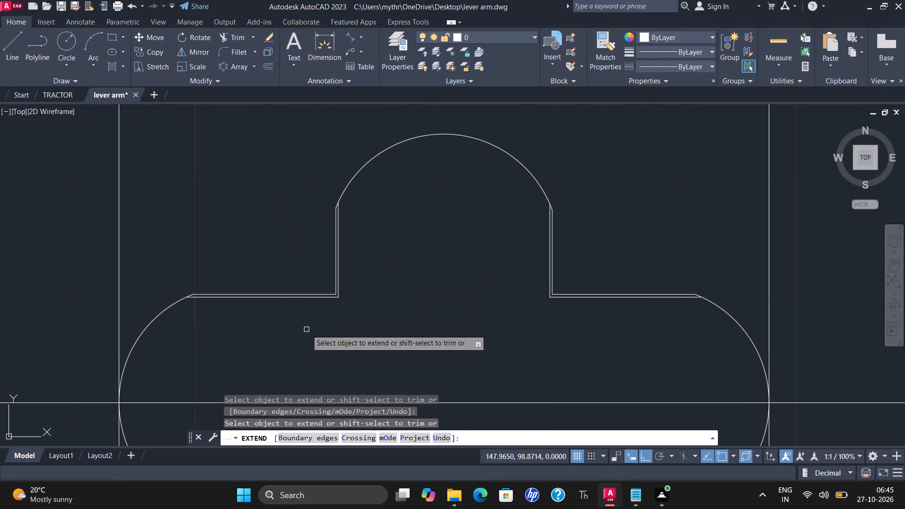
key("Escape")
Erase the two vertical construction lines touching the cross's left and right ends.
scroll(303, 327, "down", 3)
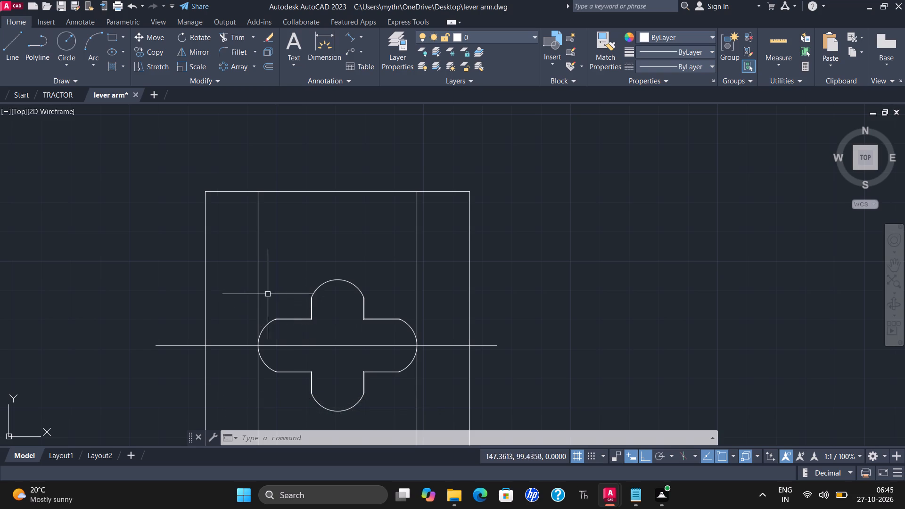
middle_click_drag(230, 259, 292, 249)
left_click_drag(340, 233, 333, 235)
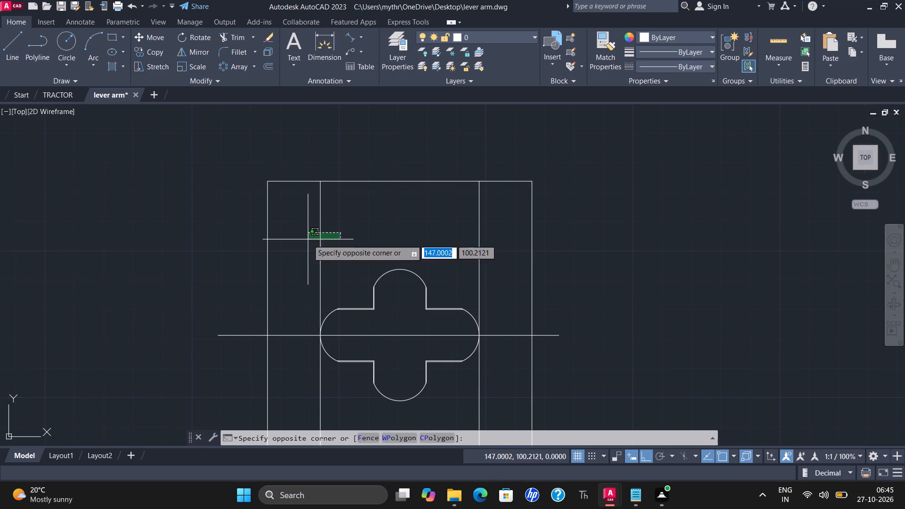
left_click(308, 239)
left_click_drag(487, 211, 471, 217)
left_click(468, 219)
right_click(469, 215)
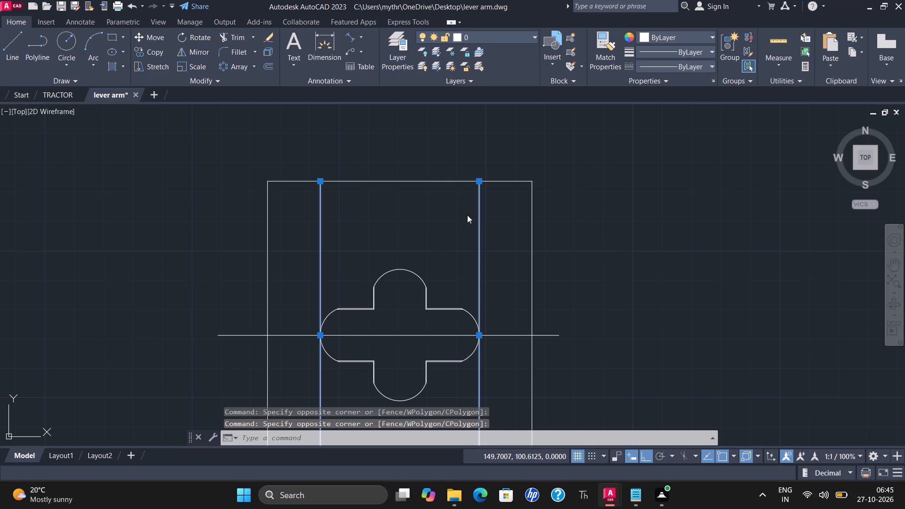
left_click(490, 269)
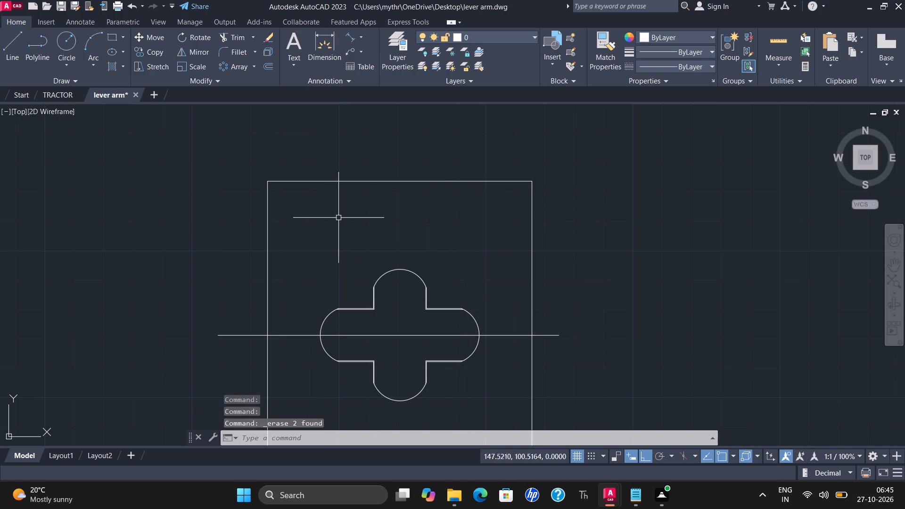
Offset the outer rectangle's top, left and bottom edges inward by 1.50, and offset the left edge's copy another 1.50 to the right.
left_click(270, 67)
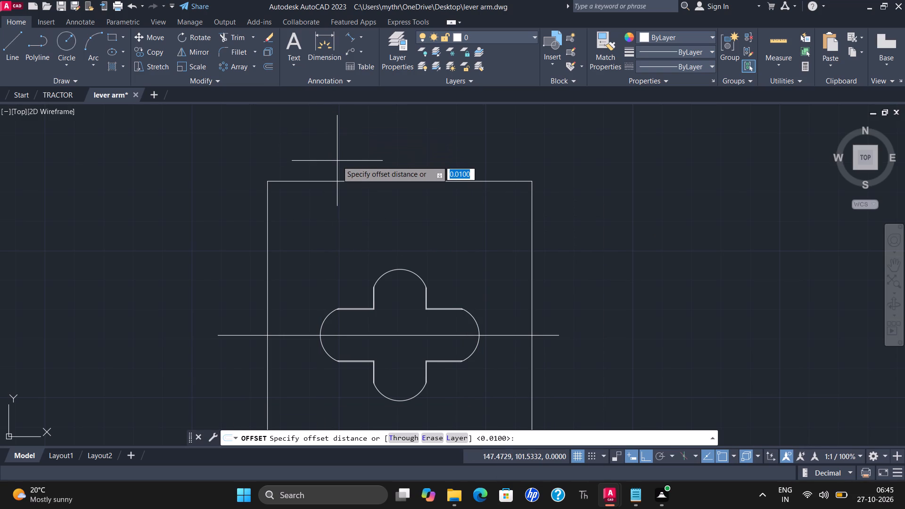
type("1.50")
key("Return")
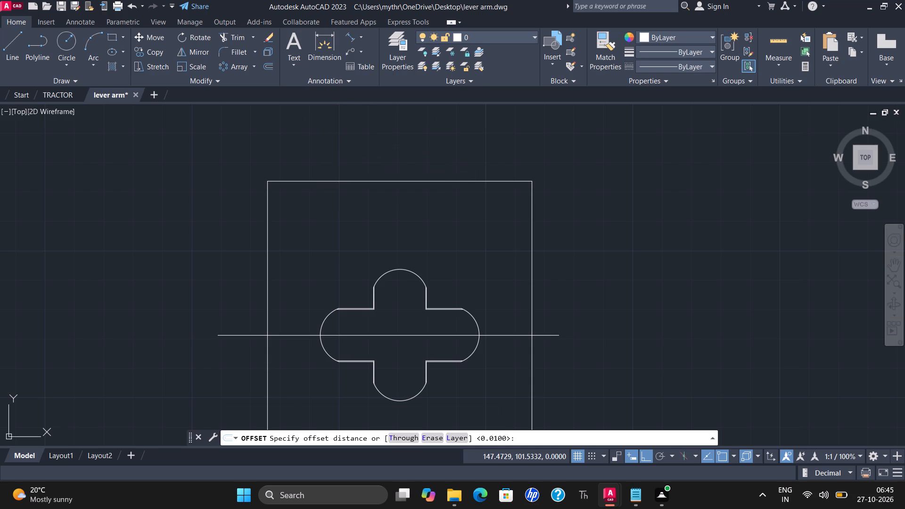
left_click(340, 183)
left_click(338, 206)
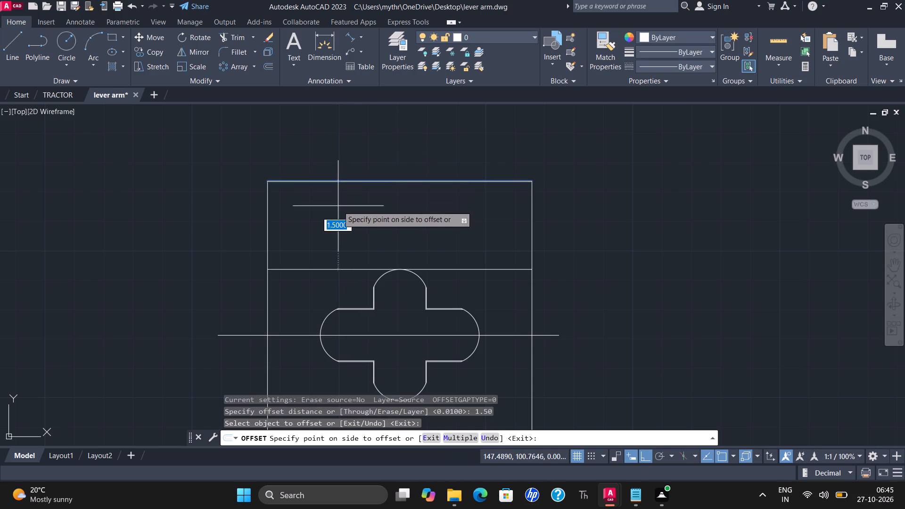
left_click(267, 201)
left_click(304, 207)
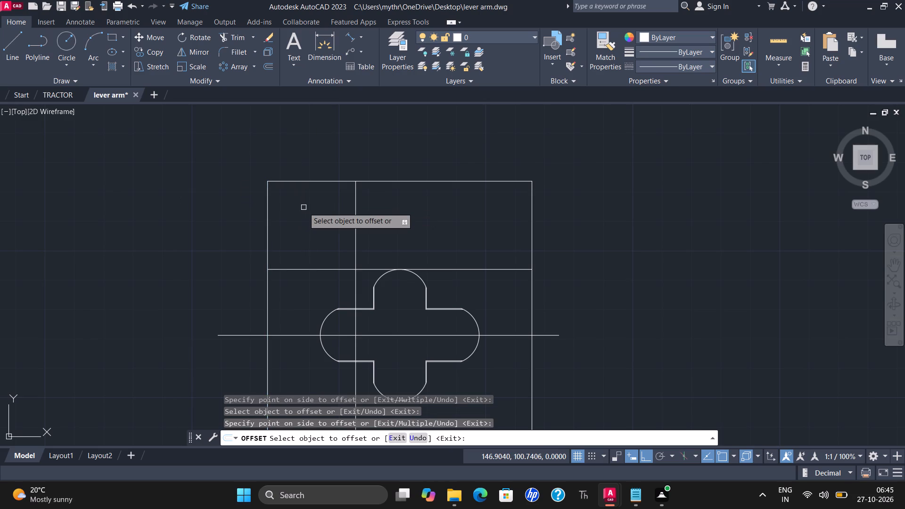
left_click(356, 220)
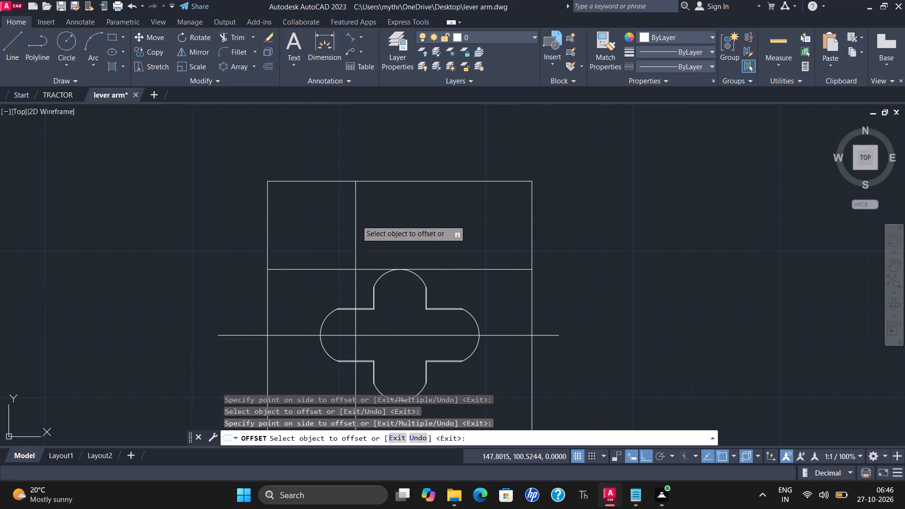
left_click(403, 222)
middle_click_drag(406, 252, 346, 197)
scroll(400, 250, "down", 1)
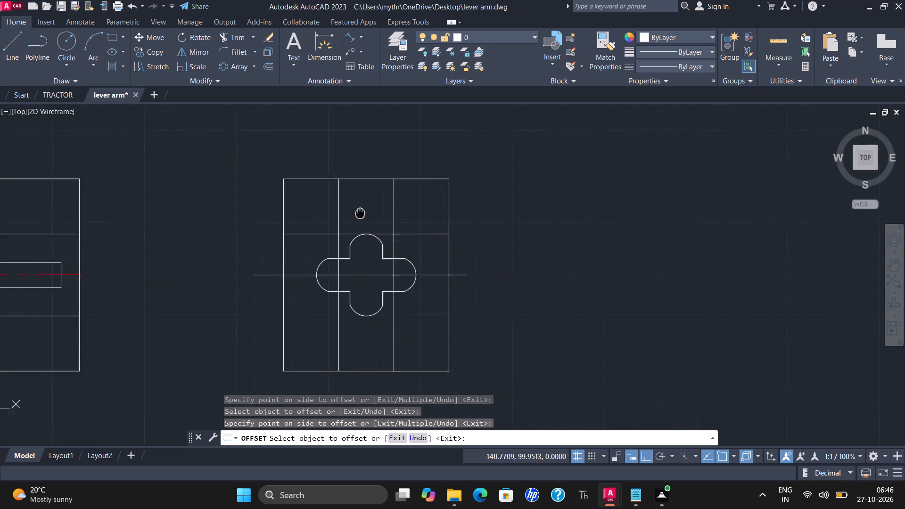
middle_click_drag(346, 197, 325, 167)
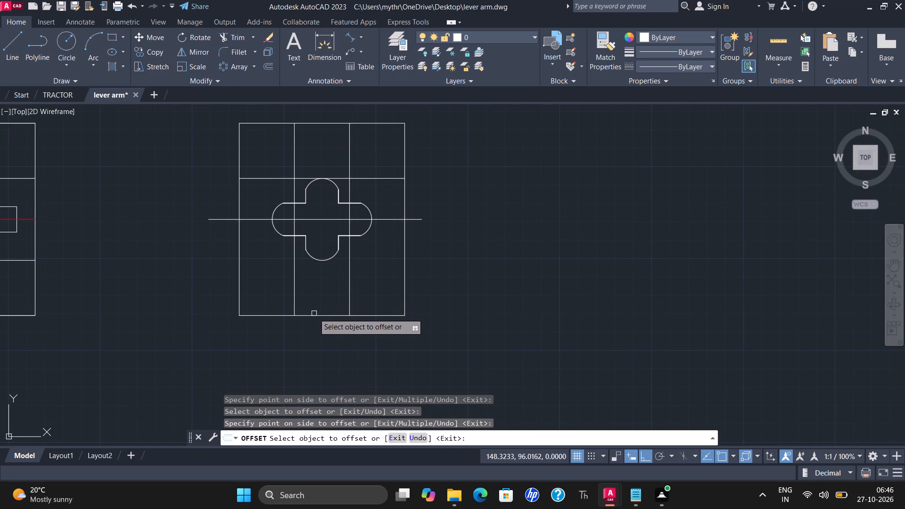
left_click(313, 315)
left_click(312, 300)
key("Escape")
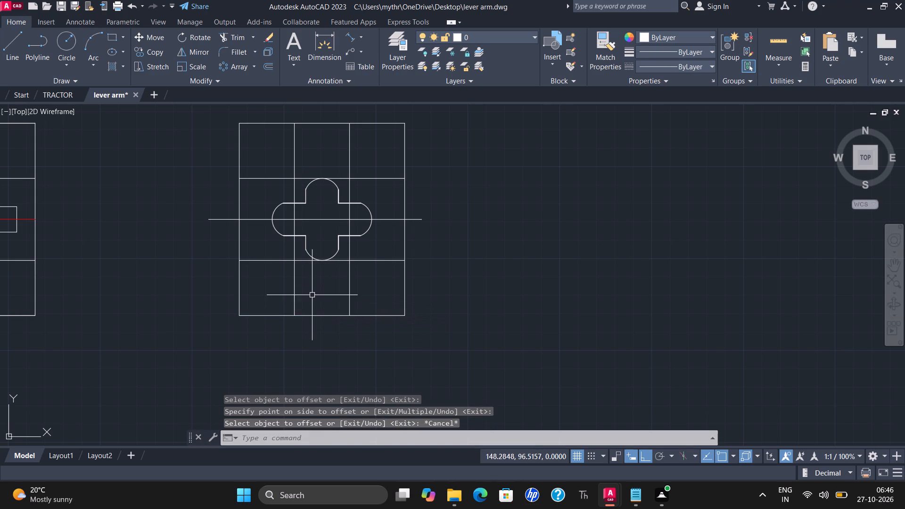
Trim the offset lines around the cross between the rectangle's four corner squares, keeping the squares' edges.
scroll(301, 269, "up", 2)
left_click(239, 33)
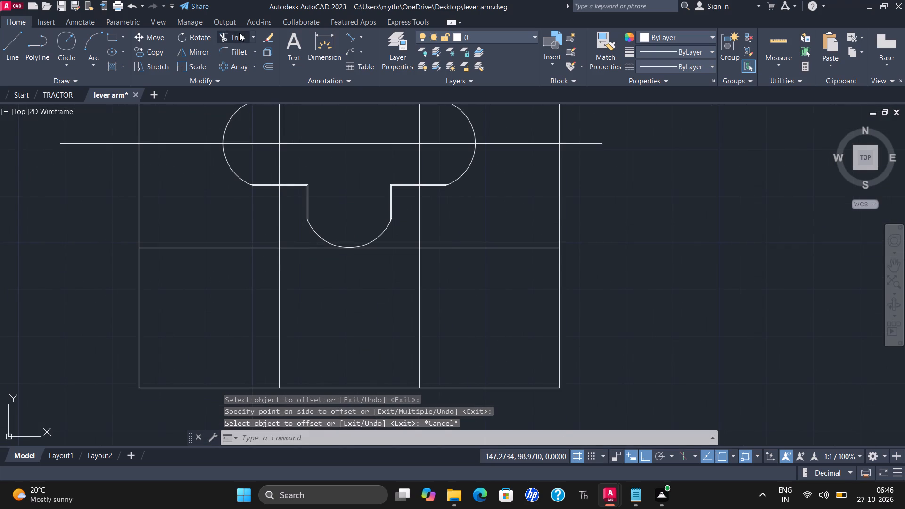
left_click(303, 249)
left_click(280, 229)
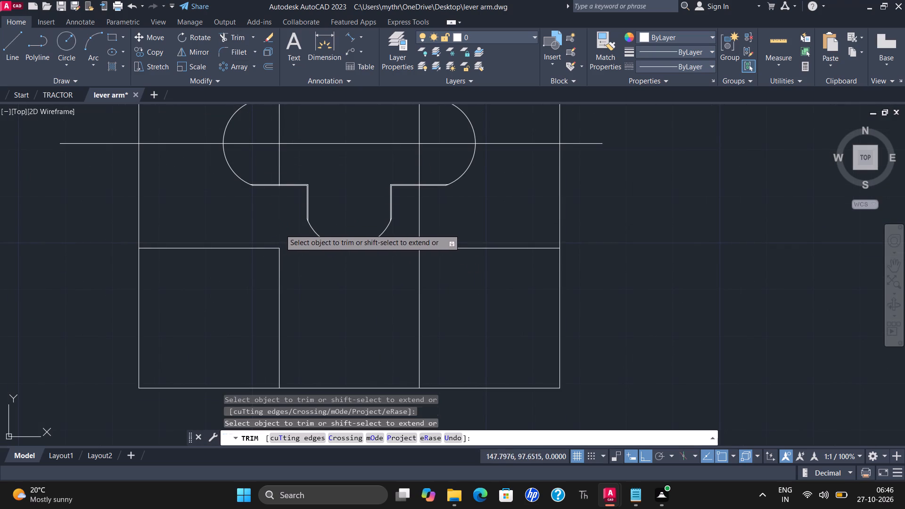
left_click(420, 224)
middle_click_drag(432, 220, 372, 279)
scroll(432, 220, "down", 2)
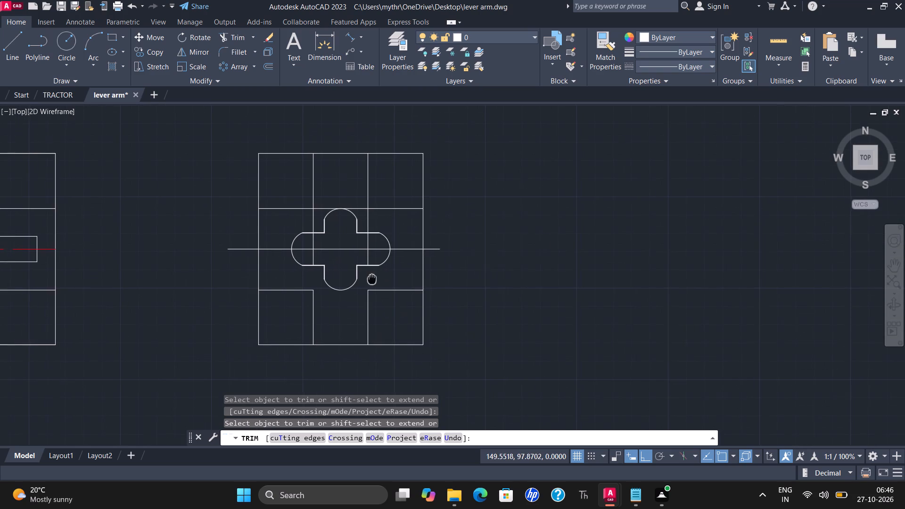
left_click(365, 218)
left_click(360, 212)
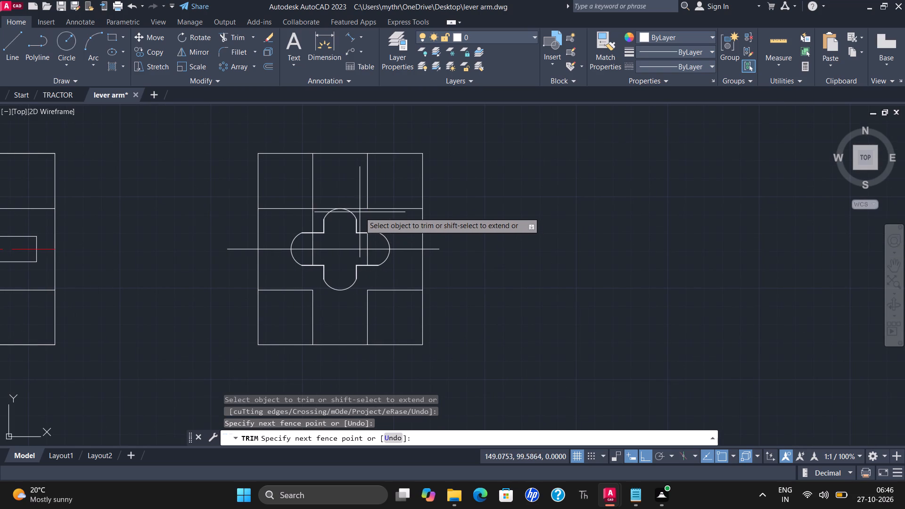
left_click(352, 205)
left_click(311, 216)
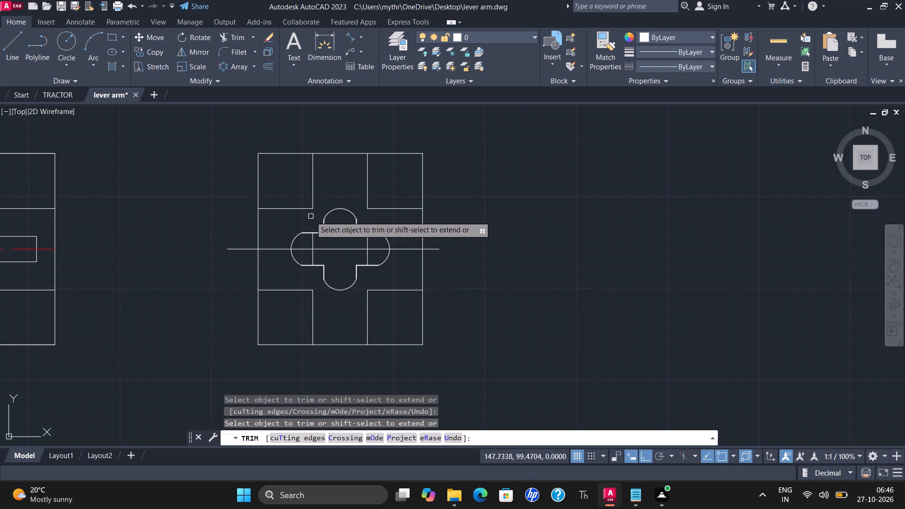
scroll(312, 241, "up", 2)
key("Escape")
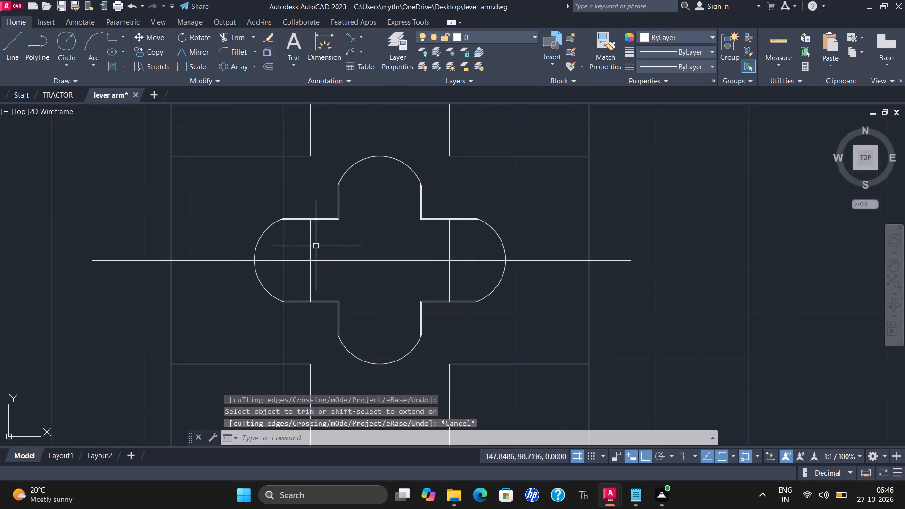
Erase the two leftover vertical line pieces inside the cross outline.
left_click(311, 246)
left_click(449, 237)
right_click(449, 237)
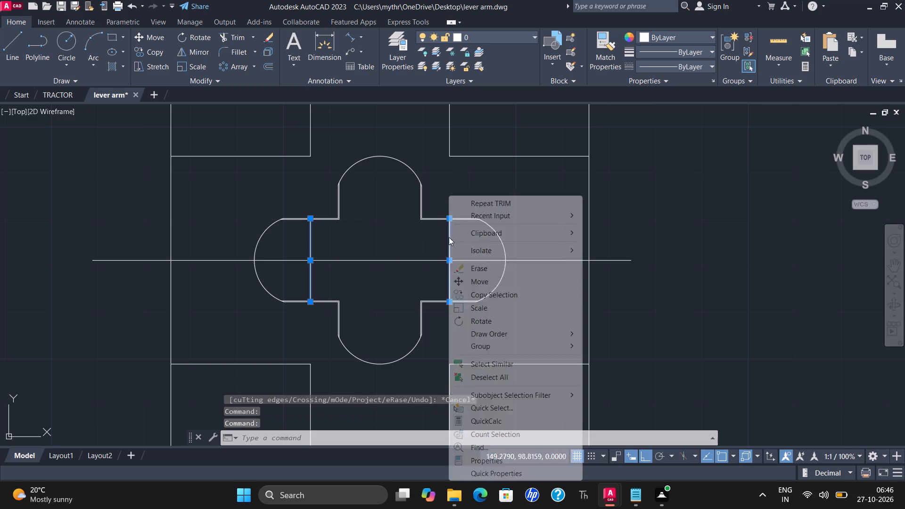
left_click(473, 267)
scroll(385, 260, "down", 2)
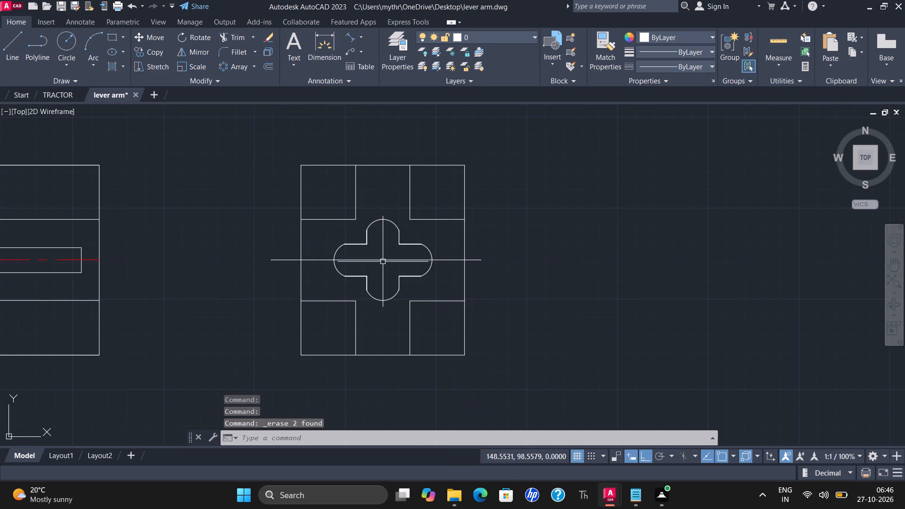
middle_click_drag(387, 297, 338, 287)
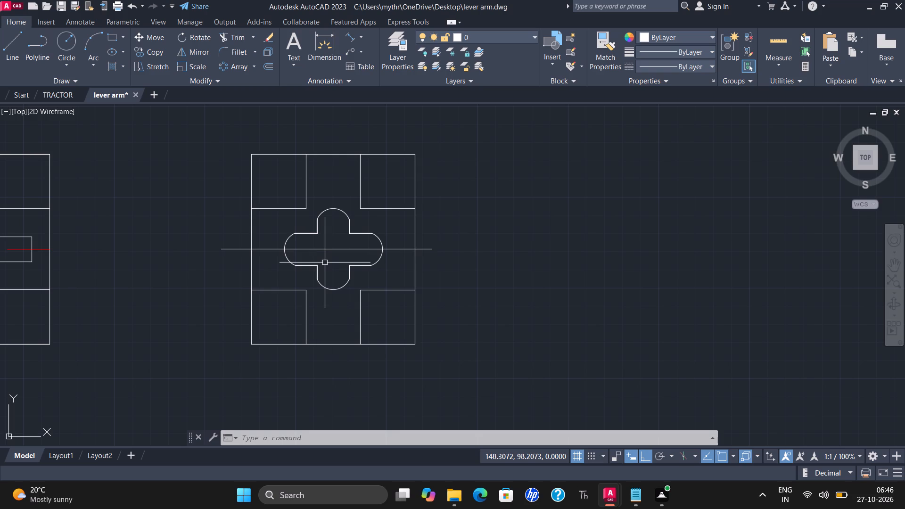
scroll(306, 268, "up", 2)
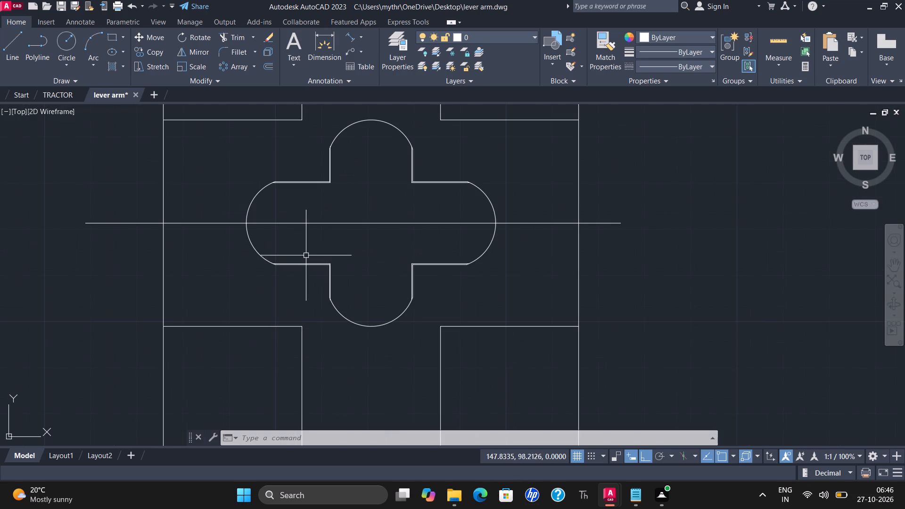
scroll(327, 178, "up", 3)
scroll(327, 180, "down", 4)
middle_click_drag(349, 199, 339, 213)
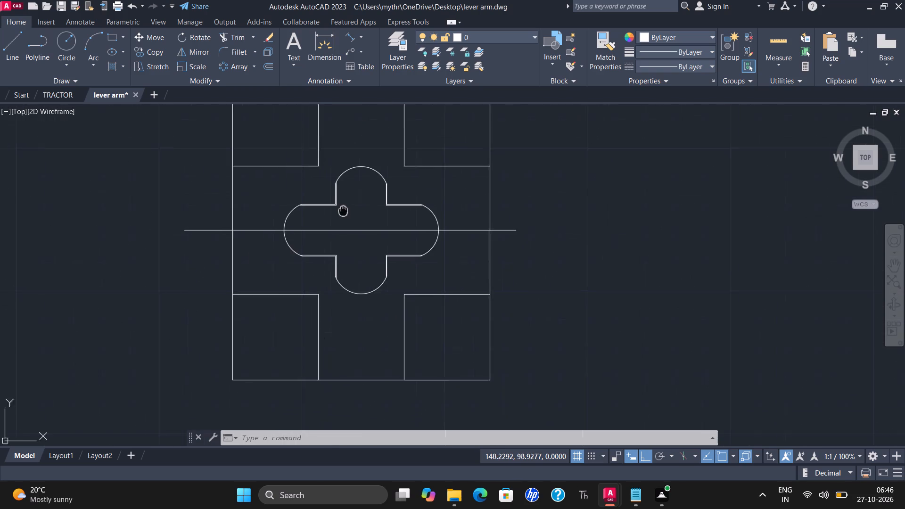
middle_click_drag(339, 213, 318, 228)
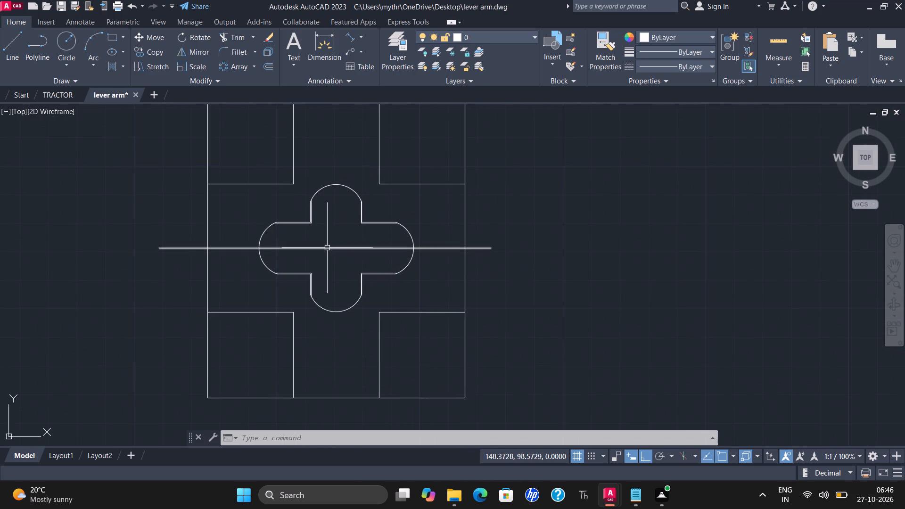
Put the horizontal line through the cross in the side view on the cen layer.
left_click(327, 248)
left_click(473, 31)
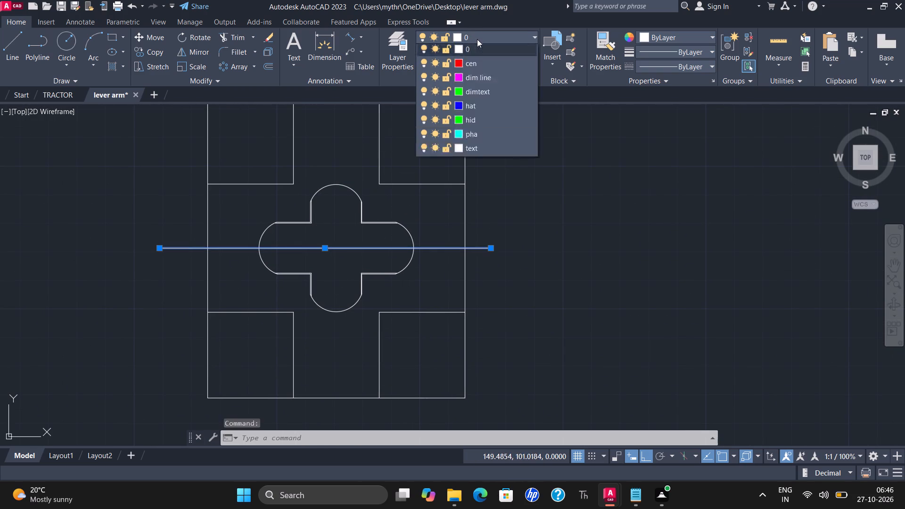
left_click(478, 66)
key("Escape")
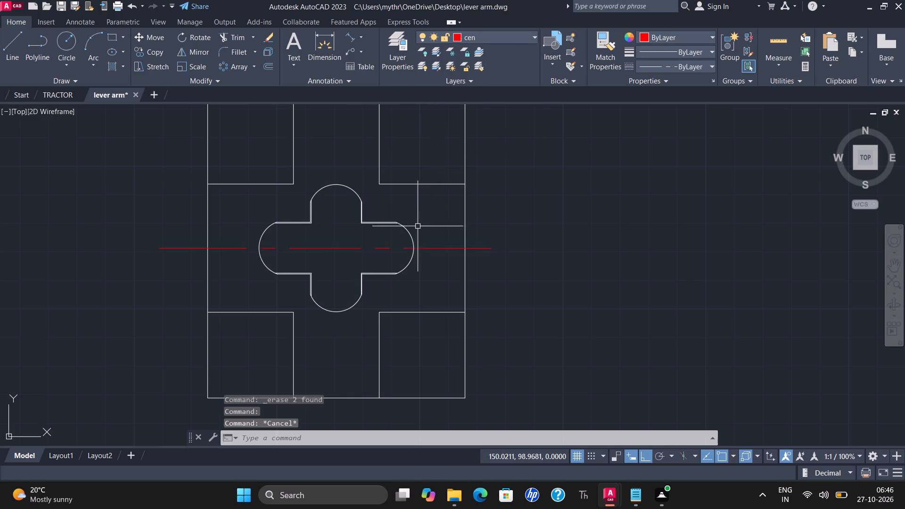
Erase the two long horizontal construction lines running along the top and bottom of the circular view.
scroll(432, 243, "down", 1)
middle_click_drag(432, 243, 399, 275)
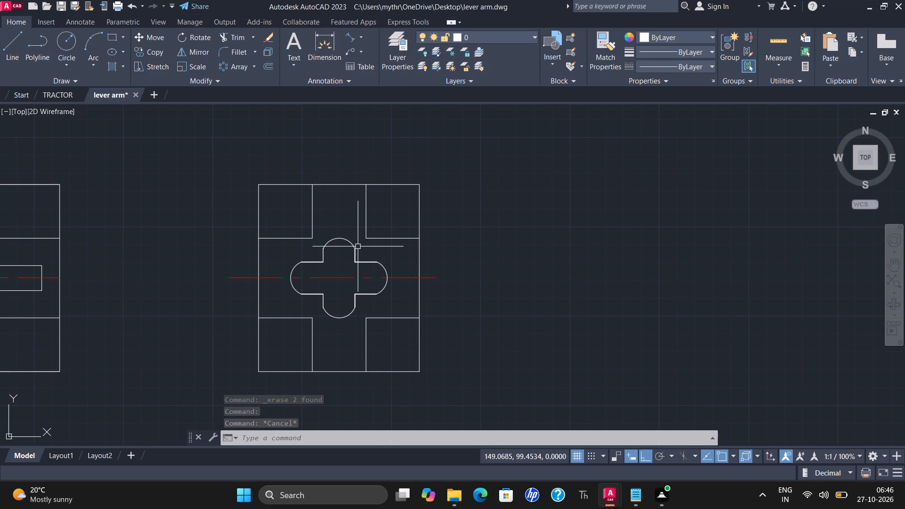
scroll(355, 231, "down", 1)
middle_click_drag(255, 251, 322, 247)
scroll(320, 247, "down", 1)
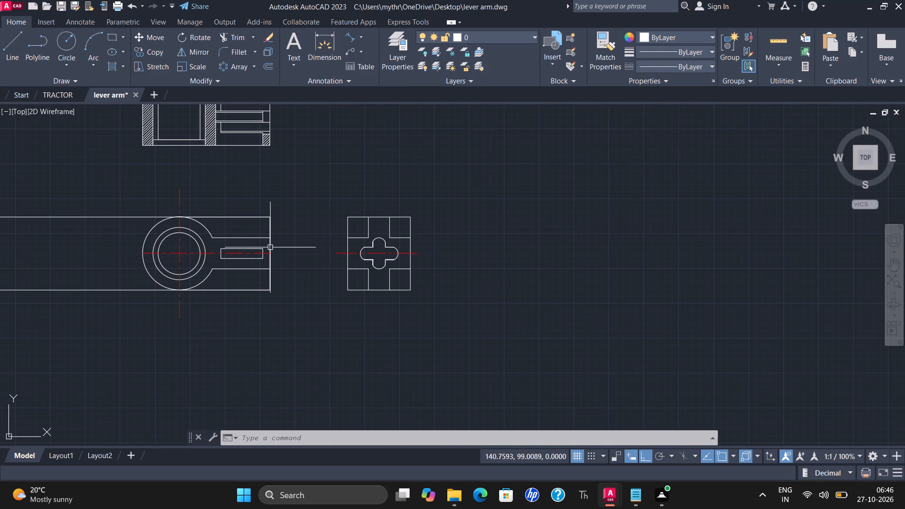
middle_click_drag(239, 247, 317, 237)
left_click_drag(206, 189, 199, 196)
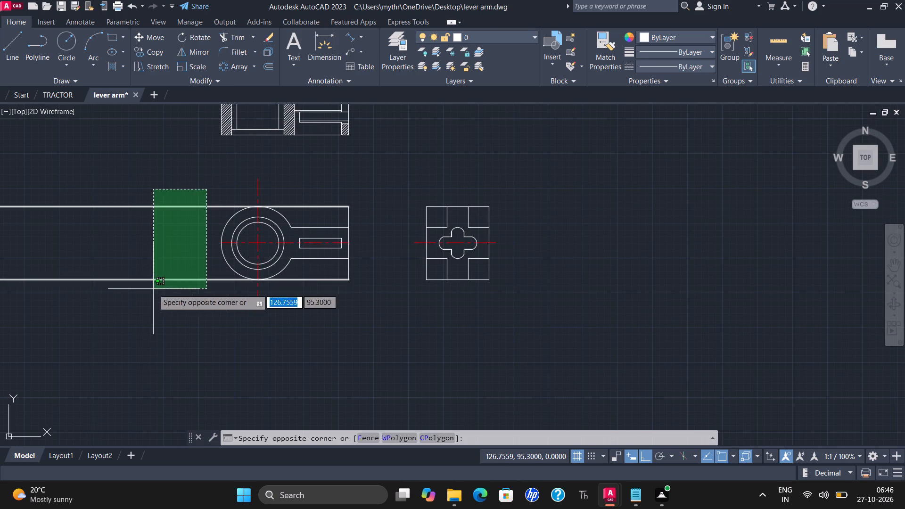
left_click(153, 289)
right_click(163, 267)
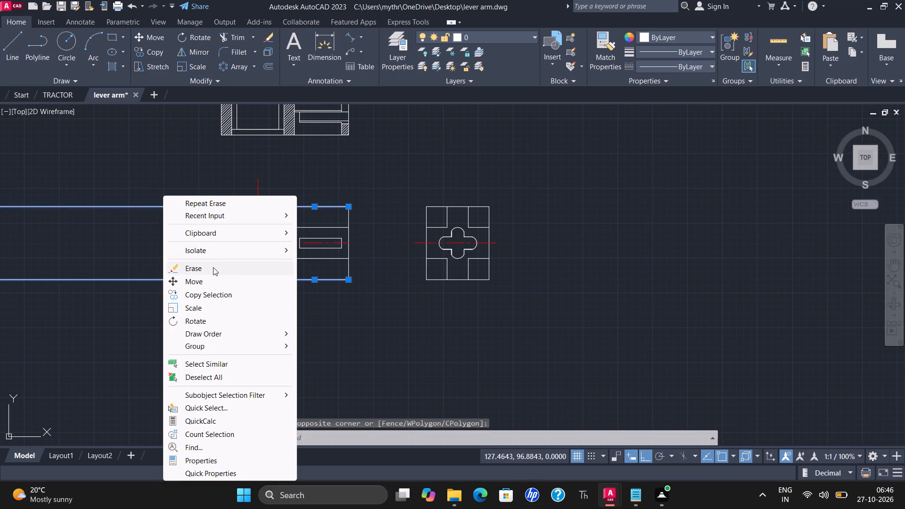
left_click(212, 267)
Draw a horizontal line about 9.12 long across the sectional view, from its left edge's midpoint to its right edge.
middle_click_drag(293, 187, 272, 249)
scroll(274, 243, "down", 1)
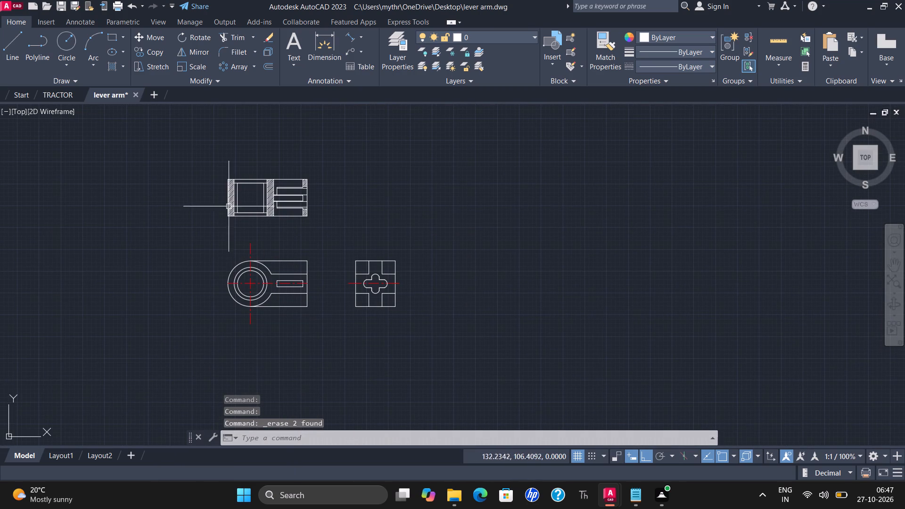
scroll(217, 200, "up", 1)
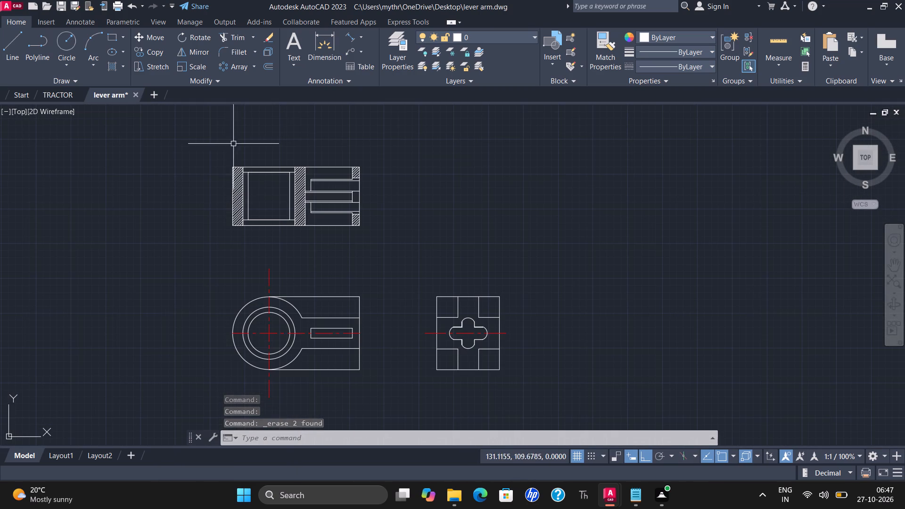
left_click(9, 45)
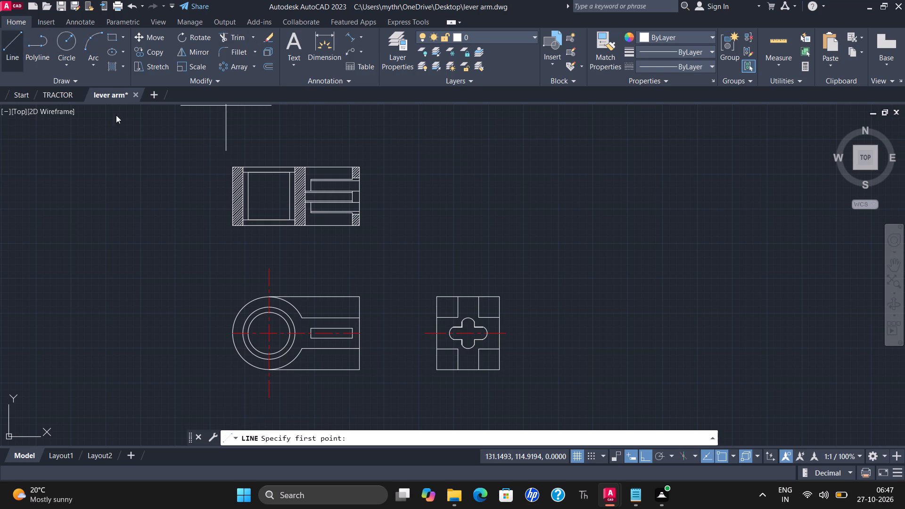
scroll(199, 189, "up", 3)
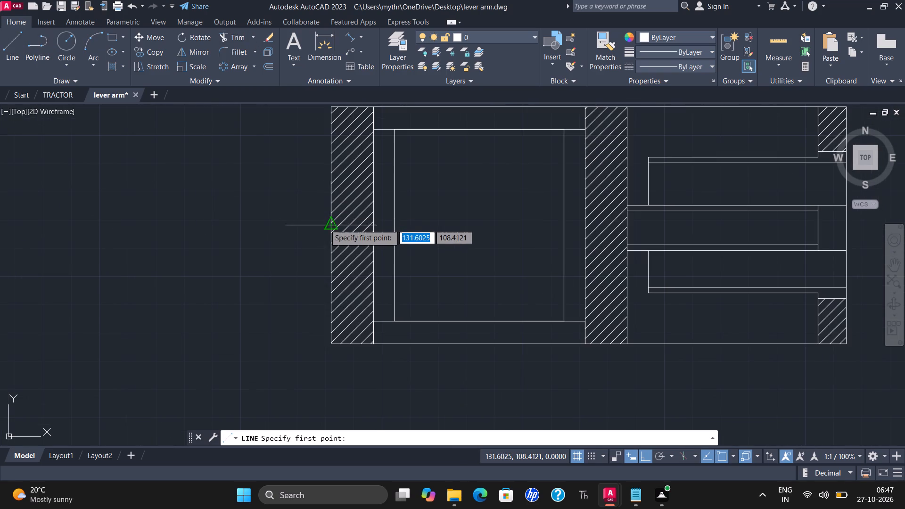
left_click(332, 224)
middle_click_drag(506, 224, 269, 234)
scroll(430, 222, "down", 1)
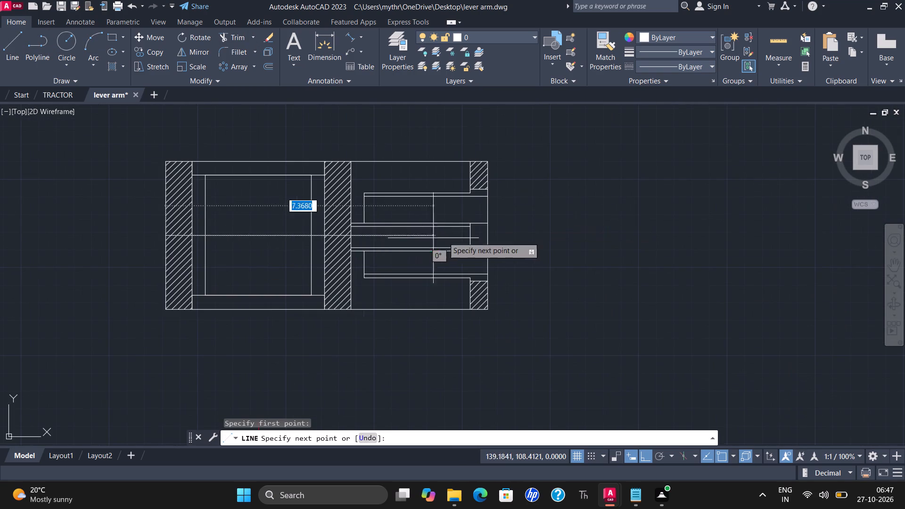
left_click(486, 237)
key("Escape")
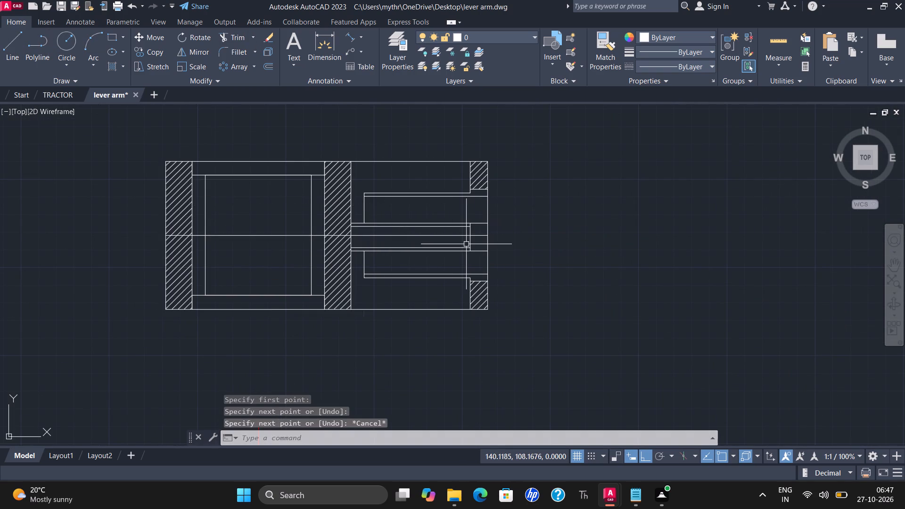
Stretch both ends of the sectional view's horizontal middle line slightly beyond the outline.
left_click(462, 233)
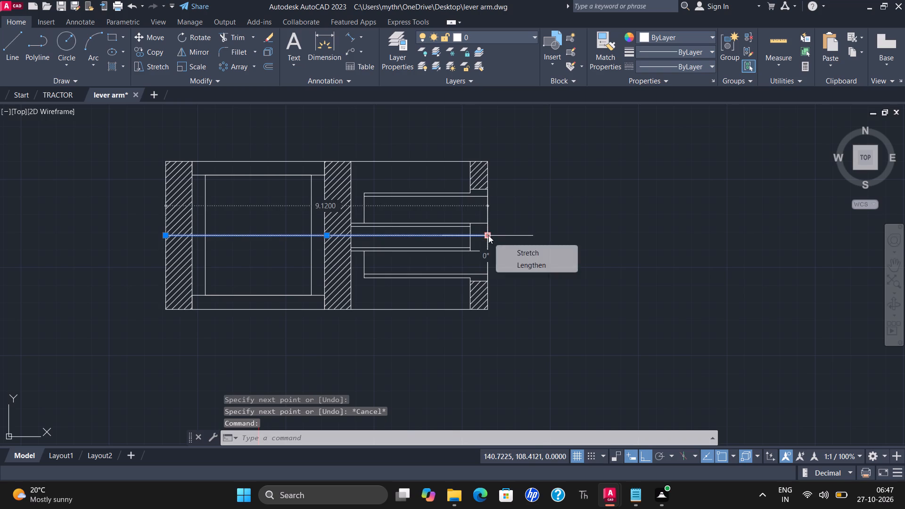
left_click(488, 235)
left_click(514, 234)
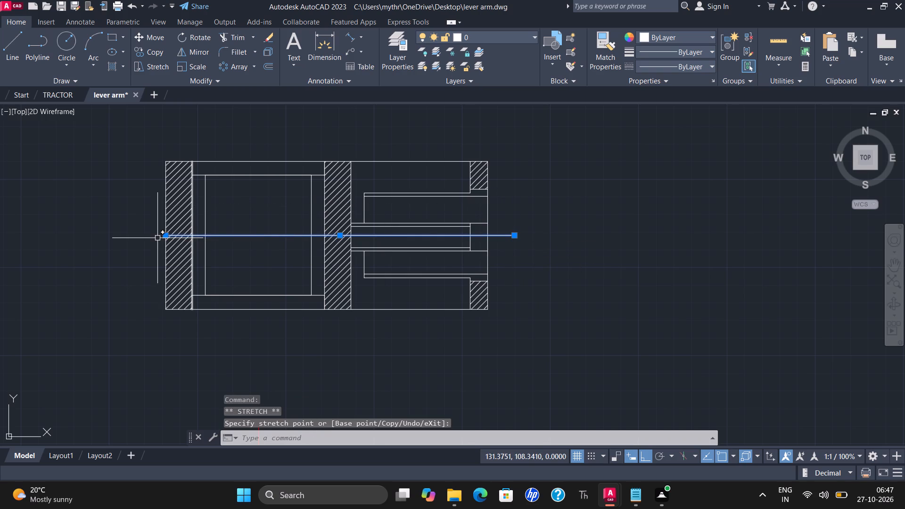
left_click(164, 238)
left_click(134, 238)
scroll(146, 135, "down", 1)
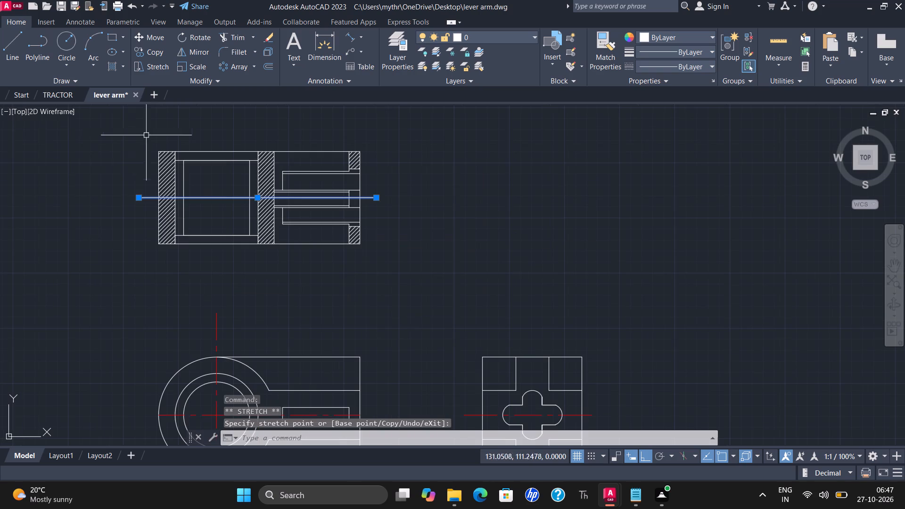
Draw a vertical line through the middle of the sectional view's bore, from the top edge to the bottom edge.
middle_click_drag(170, 178, 127, 189)
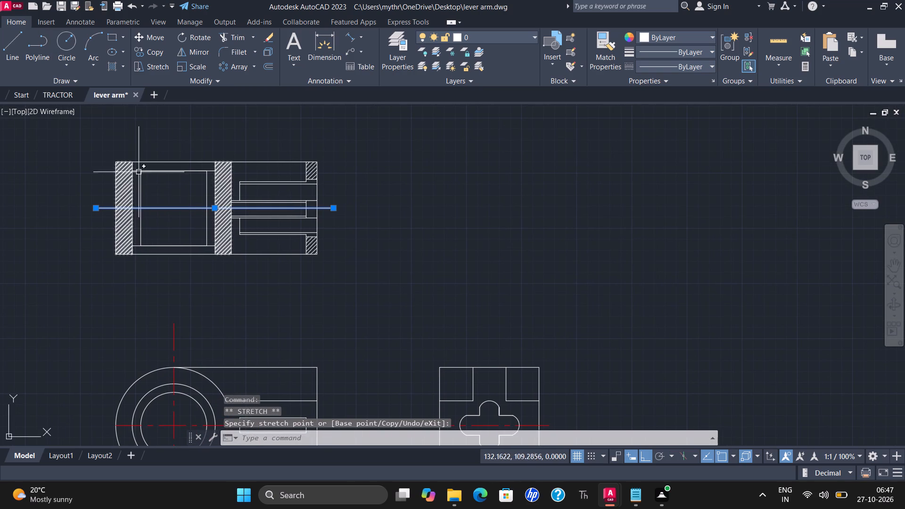
left_click(9, 44)
left_click(173, 162)
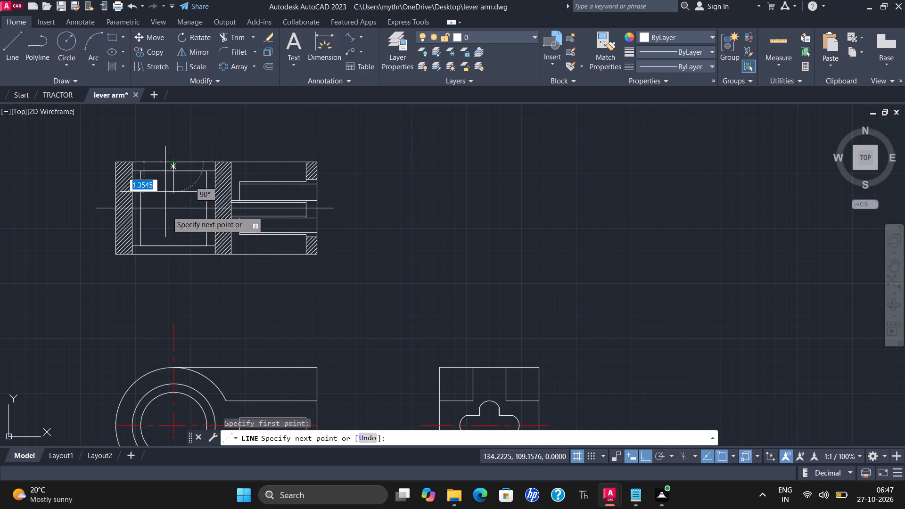
left_click(173, 259)
right_click(180, 250)
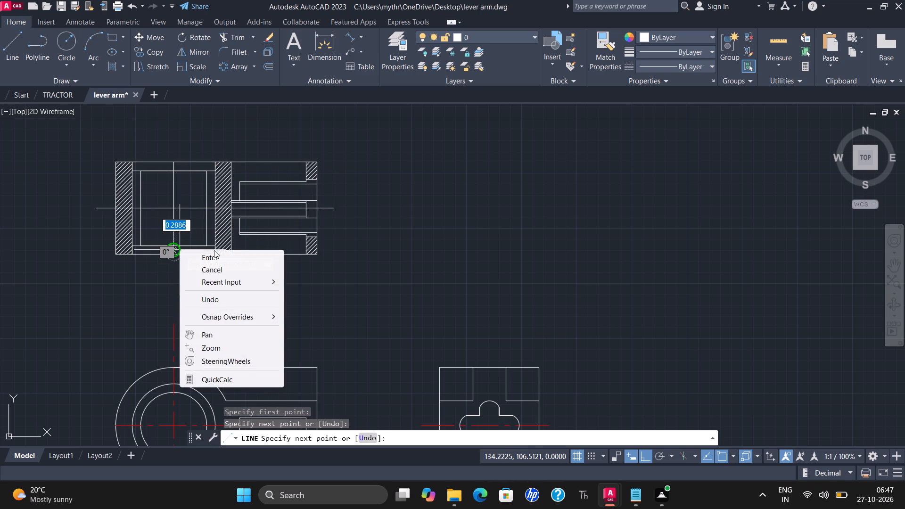
left_click(214, 256)
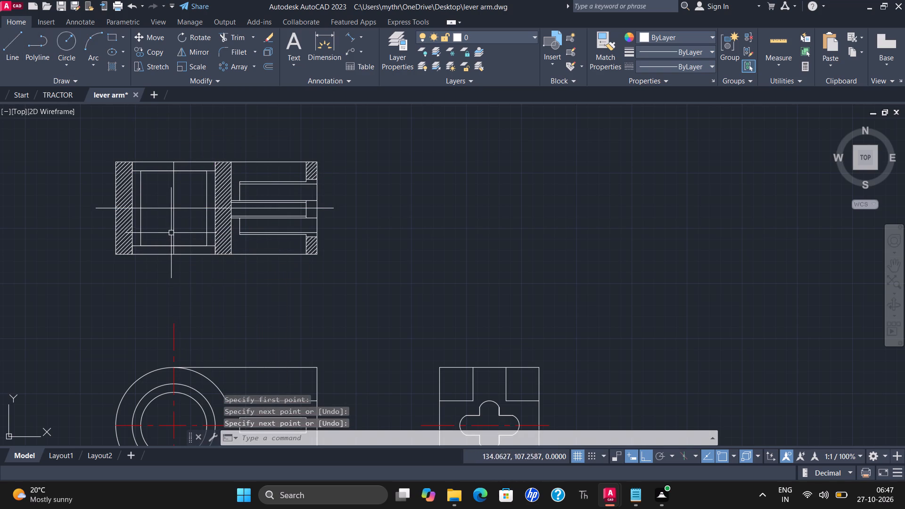
Stretch the bore's vertical line slightly beyond the sectional view's bottom and top edges.
left_click(178, 228)
left_click(167, 232)
left_click(176, 256)
left_click(176, 272)
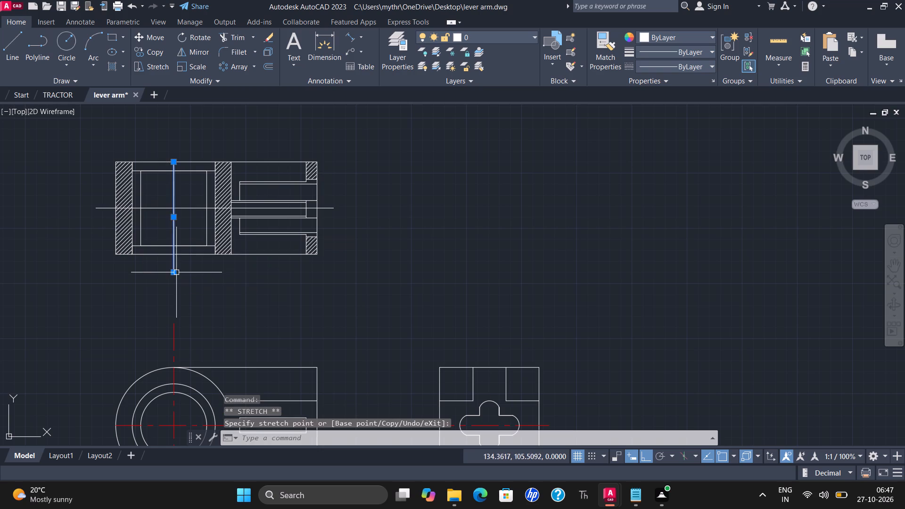
left_click(172, 164)
left_click(169, 152)
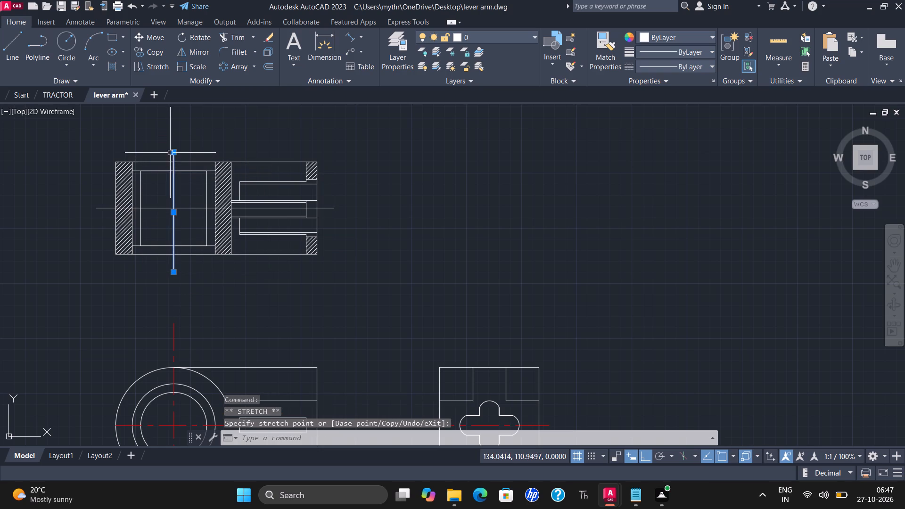
Move the bore's vertical line by its midpoint onto the horizontal middle line, centring it vertically.
scroll(196, 244, "down", 1)
middle_click_drag(196, 244, 156, 230)
scroll(138, 211, "up", 2)
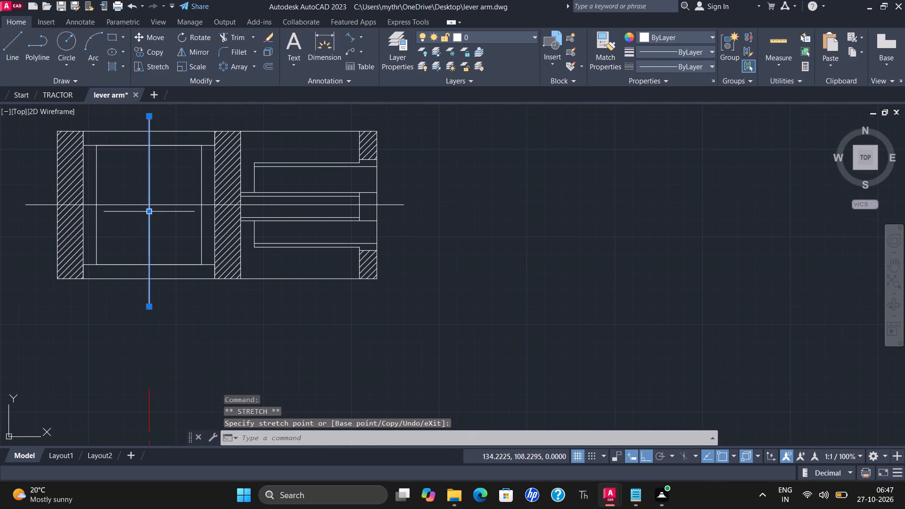
left_click(155, 40)
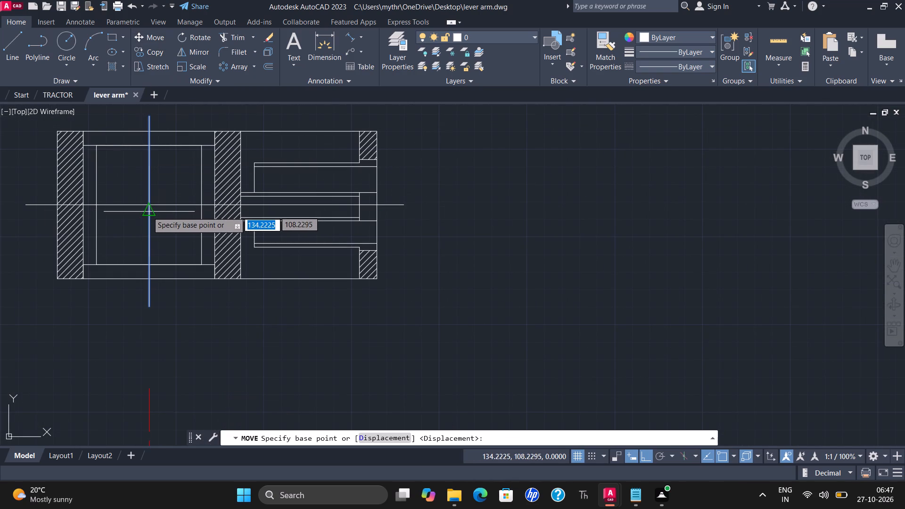
left_click(148, 212)
left_click(146, 204)
scroll(165, 247, "down", 2)
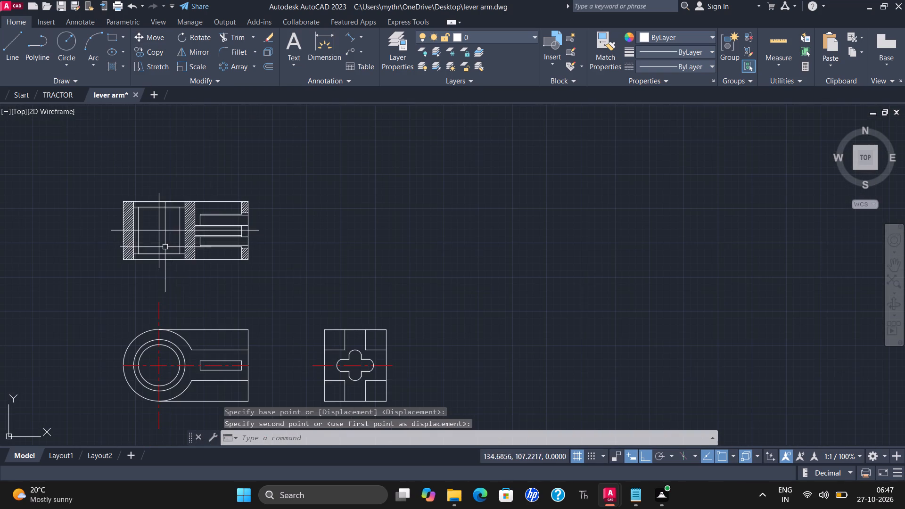
key("Escape")
Put the sectional view's two crossing middle lines on the cen layer, with red as the layer colour.
scroll(163, 217, "up", 2)
left_click_drag(172, 222, 150, 237)
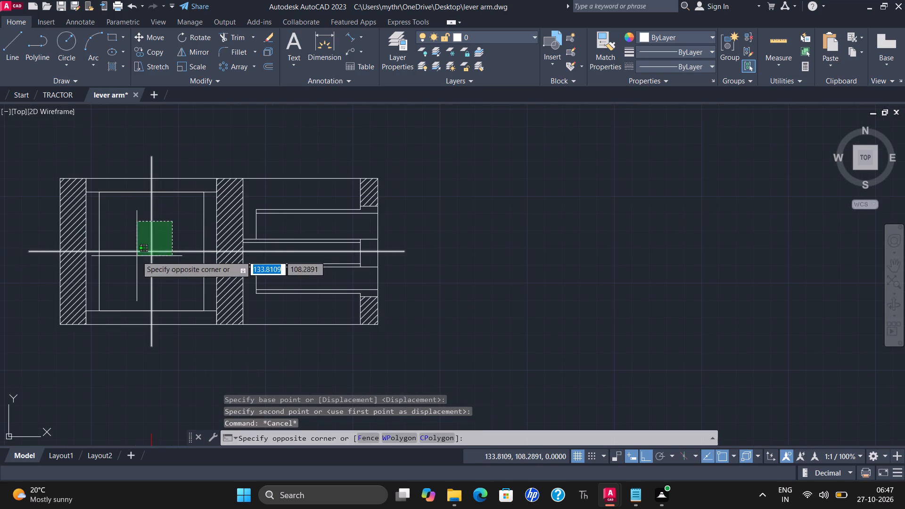
left_click(137, 256)
left_click(466, 36)
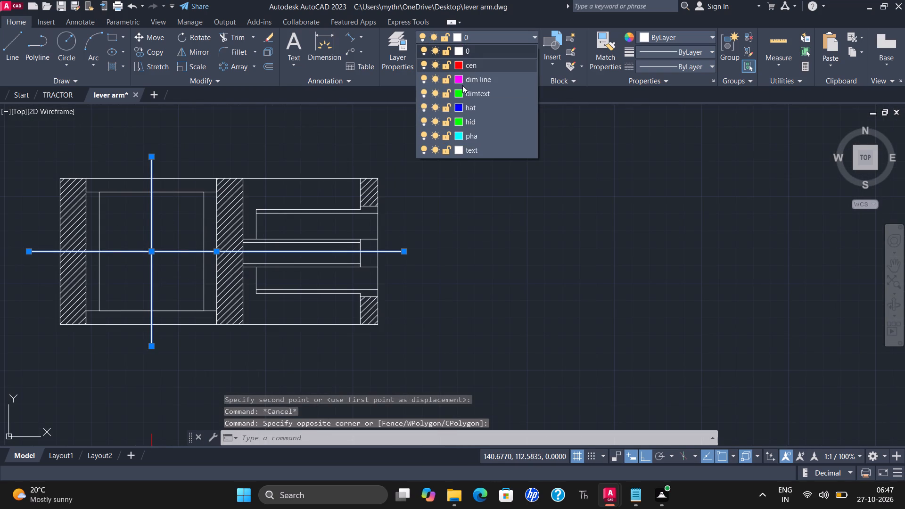
left_click(457, 63)
scroll(419, 173, "down", 2)
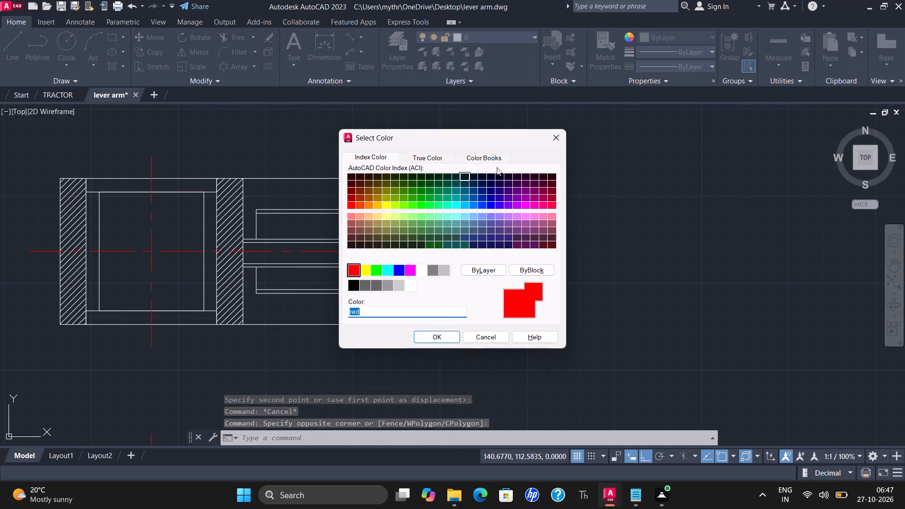
left_click(428, 340)
scroll(450, 335, "down", 1)
middle_click_drag(448, 329, 436, 316)
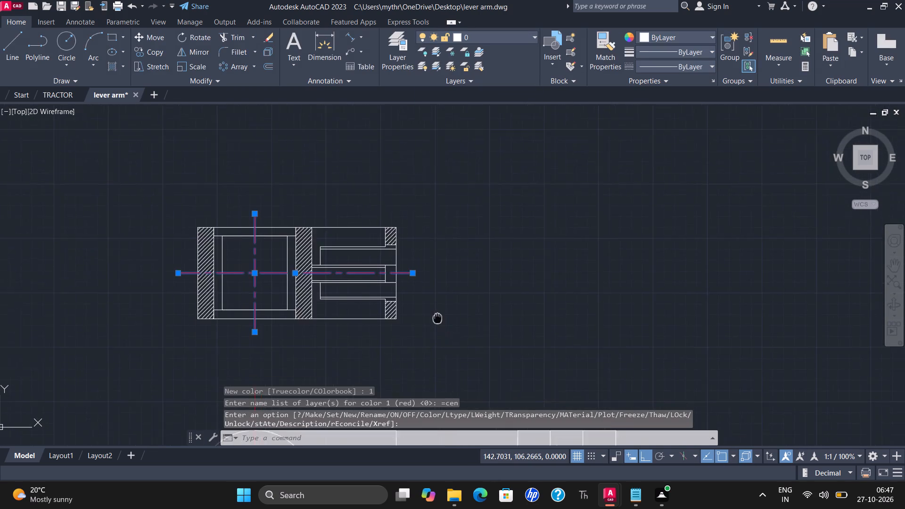
middle_click_drag(436, 316, 278, 216)
scroll(278, 216, "down", 1)
key("Escape")
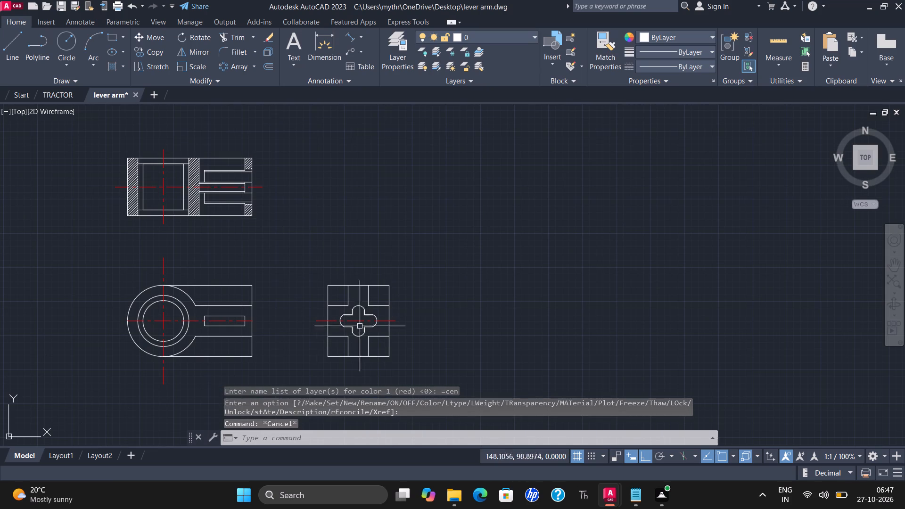
Draw a vertical line through the centre of the side view's cross, from the rectangle's top edge to its bottom edge.
middle_click_drag(360, 317, 274, 261)
scroll(271, 262, "up", 1)
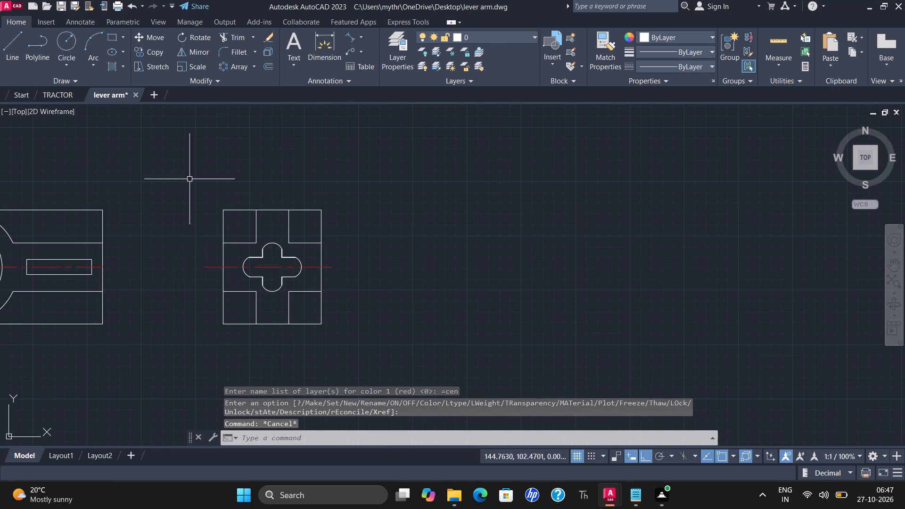
left_click(10, 45)
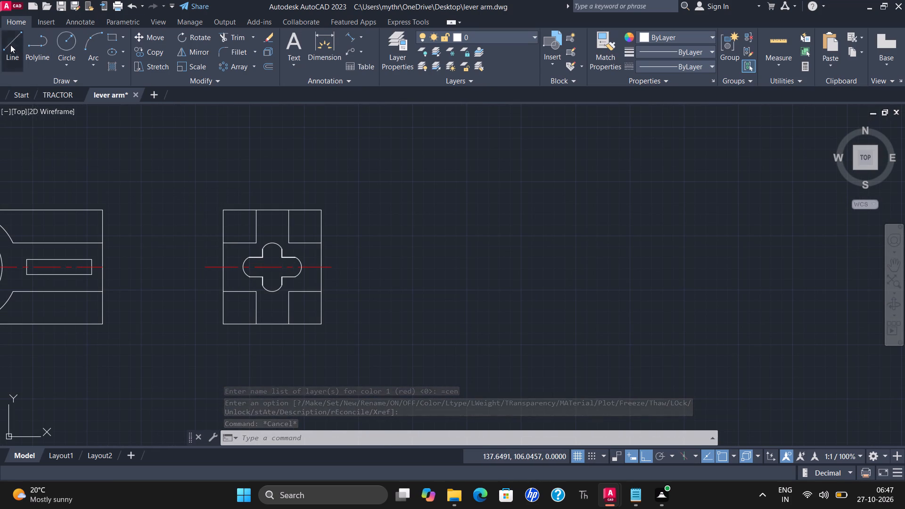
left_click(269, 207)
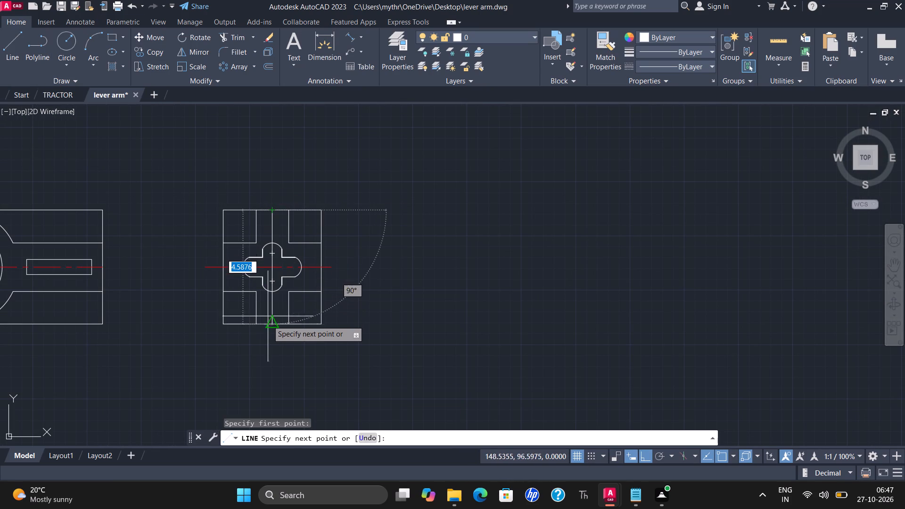
left_click(271, 330)
right_click(278, 294)
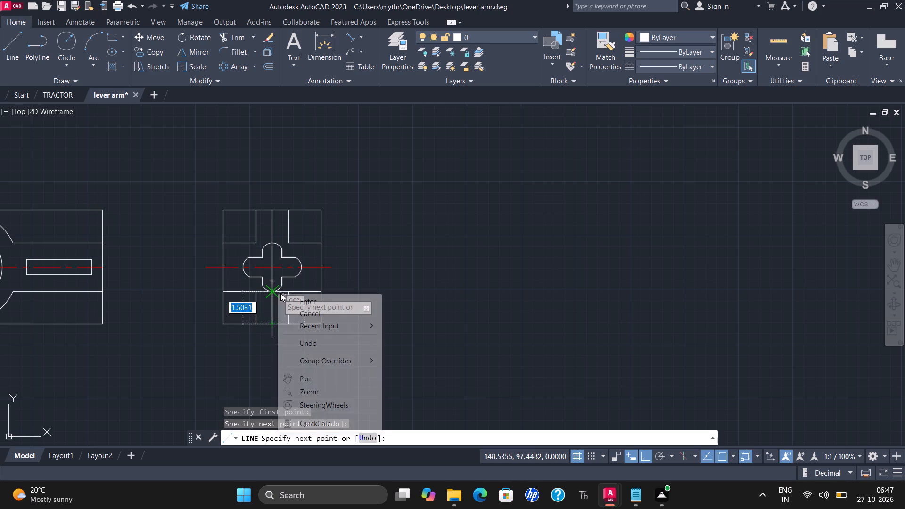
left_click(302, 304)
Stretch the side view's vertical middle line slightly beyond the rectangle's top and bottom edges.
left_click(271, 280)
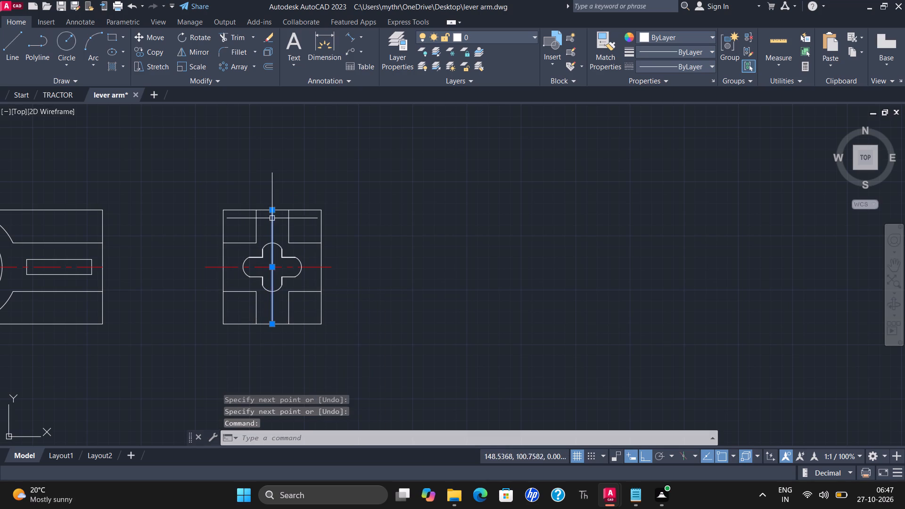
left_click(271, 211)
left_click(274, 197)
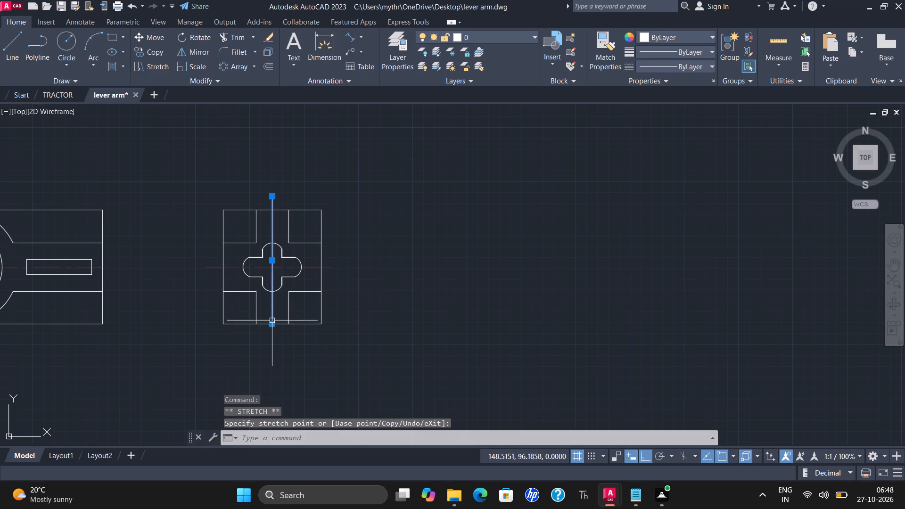
left_click(272, 323)
left_click(268, 342)
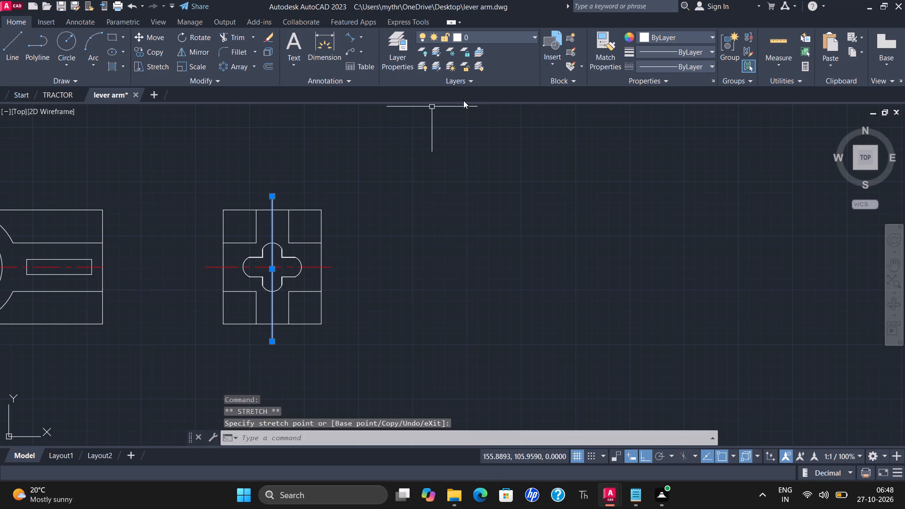
Put the side view's vertical middle line on the cen layer.
left_click(487, 40)
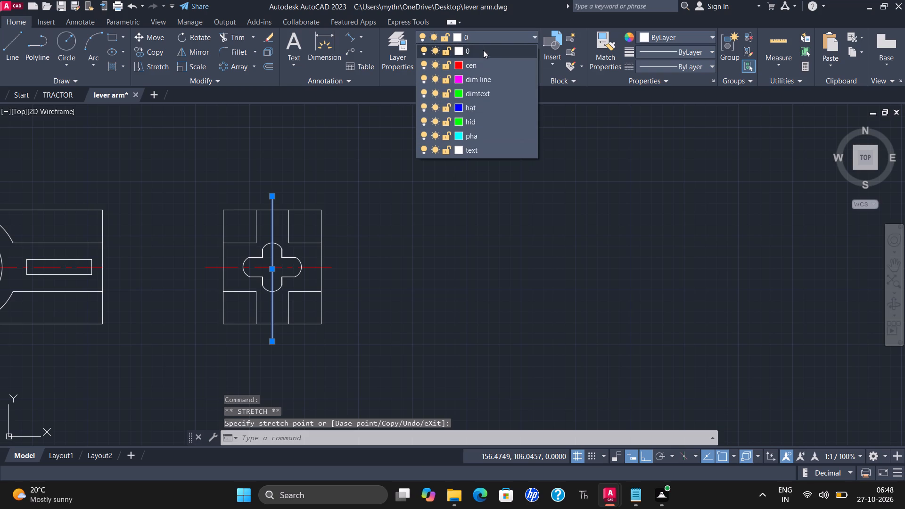
left_click(470, 61)
scroll(450, 194, "down", 1)
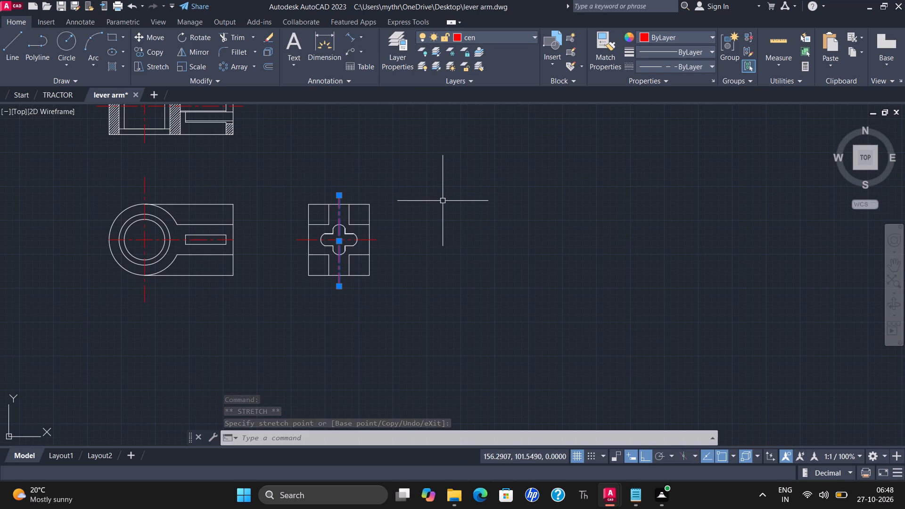
key("Escape")
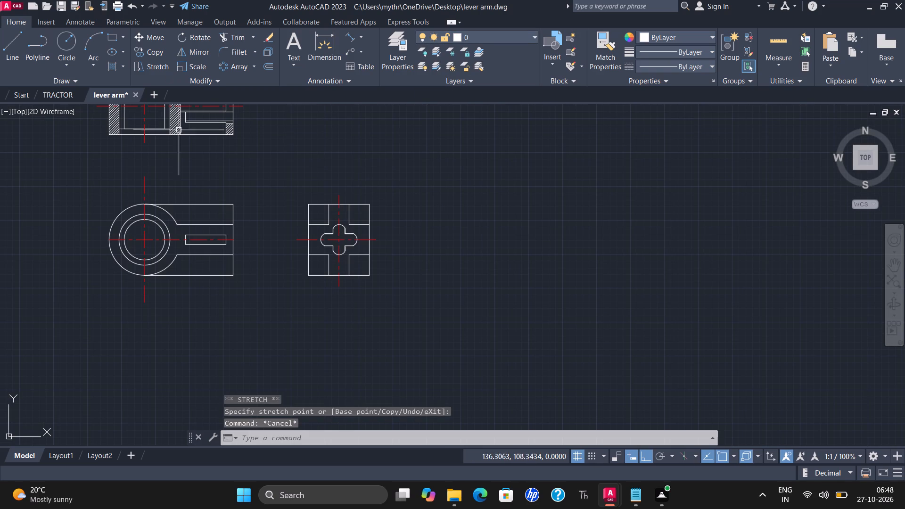
Add the multiline text ELEVATION with a text height of 3 below the view with the concentric circles.
type("mt")
key("Return")
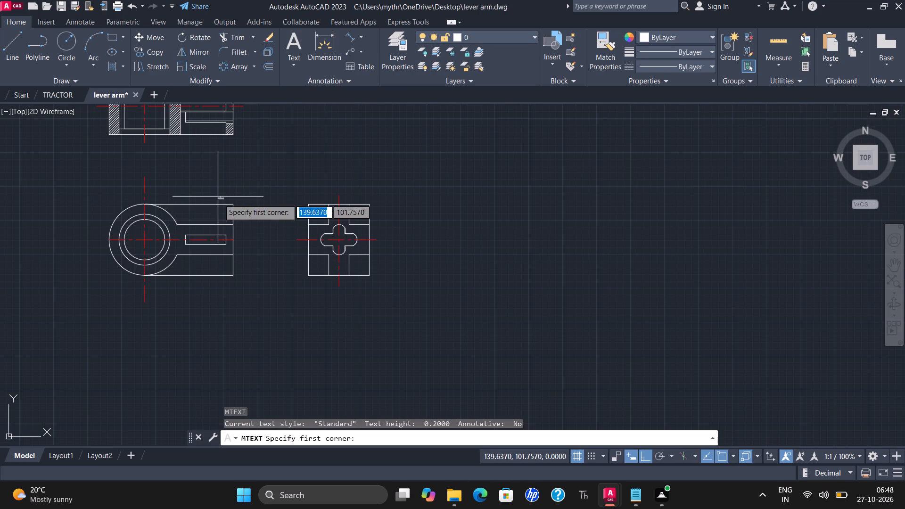
middle_click_drag(220, 253, 328, 208)
scroll(255, 250, "up", 2)
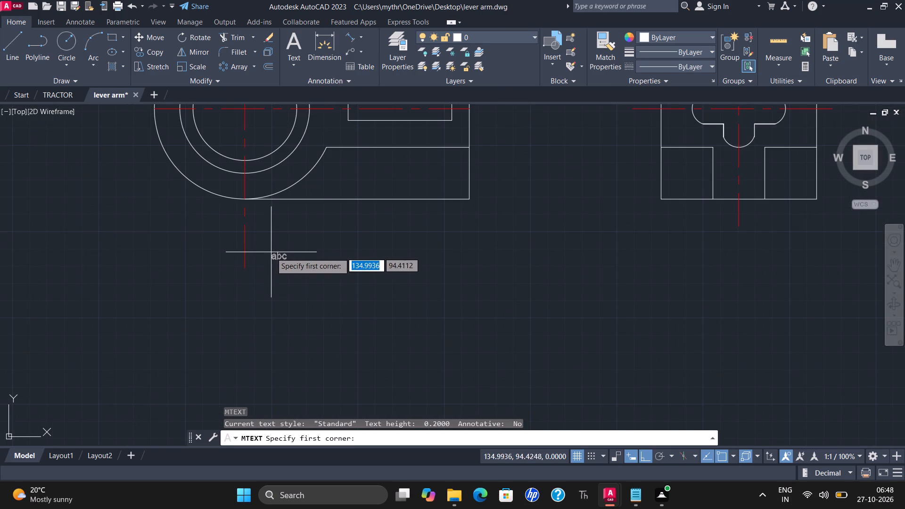
middle_click_drag(260, 275, 264, 244)
left_click(264, 243)
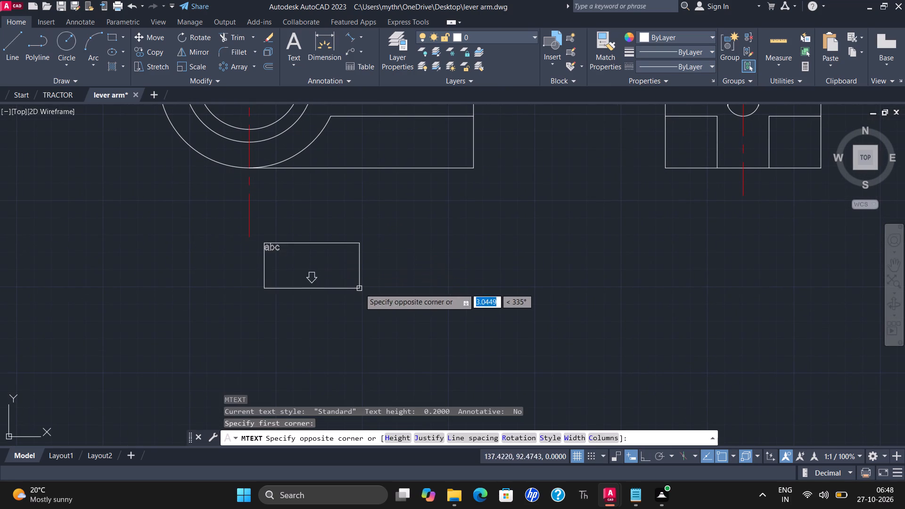
left_click(424, 293)
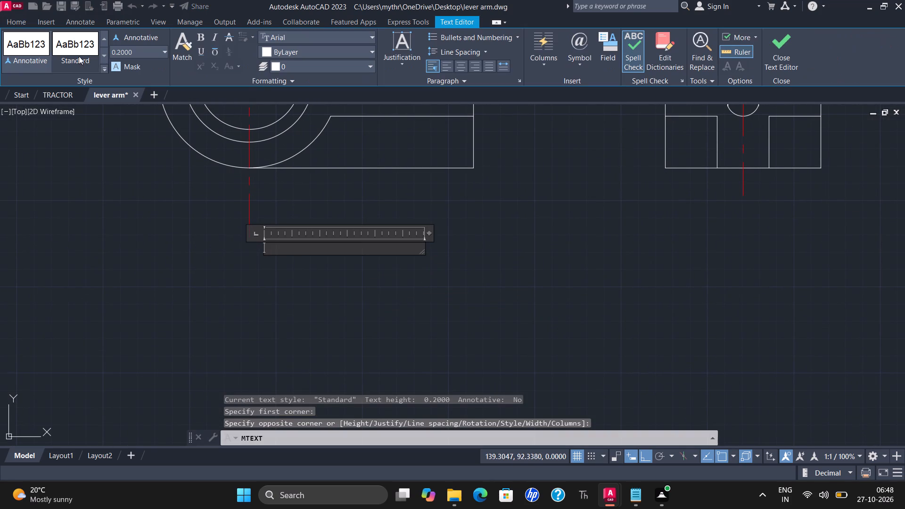
left_click(138, 53)
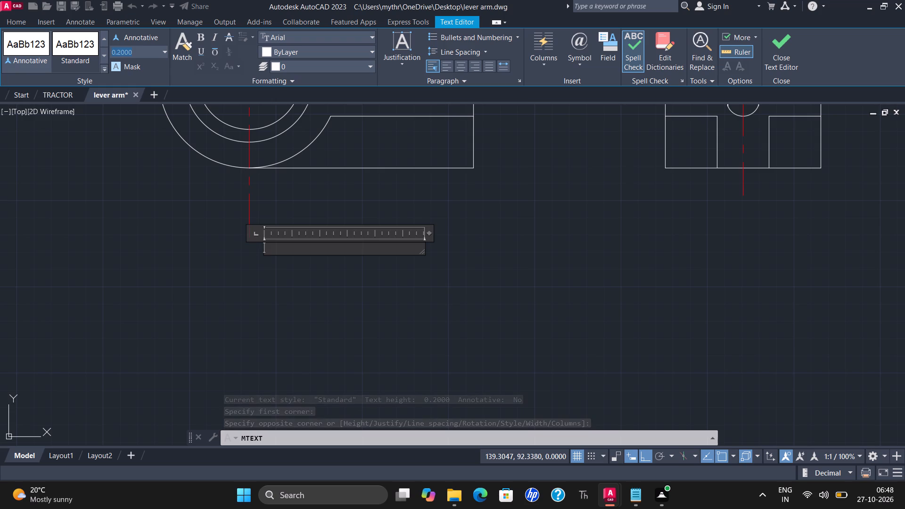
key("2")
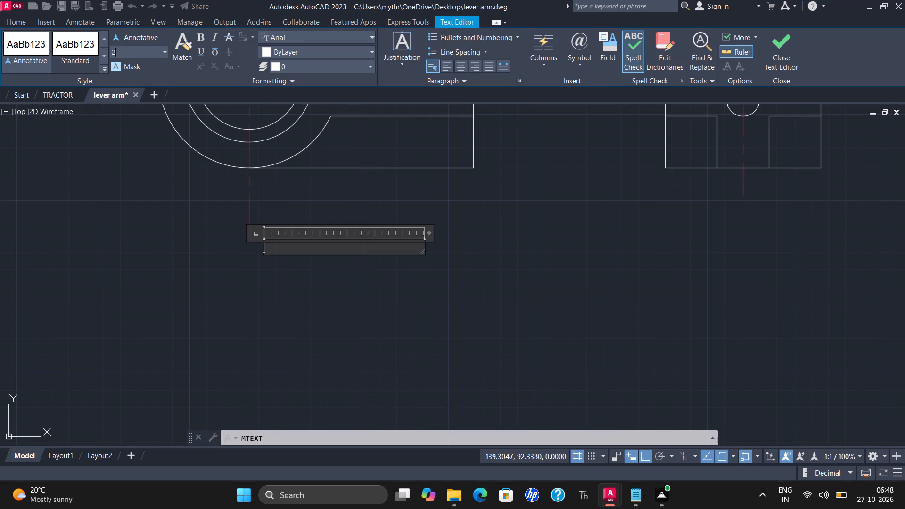
key("BackSpace")
key("3")
key("Return")
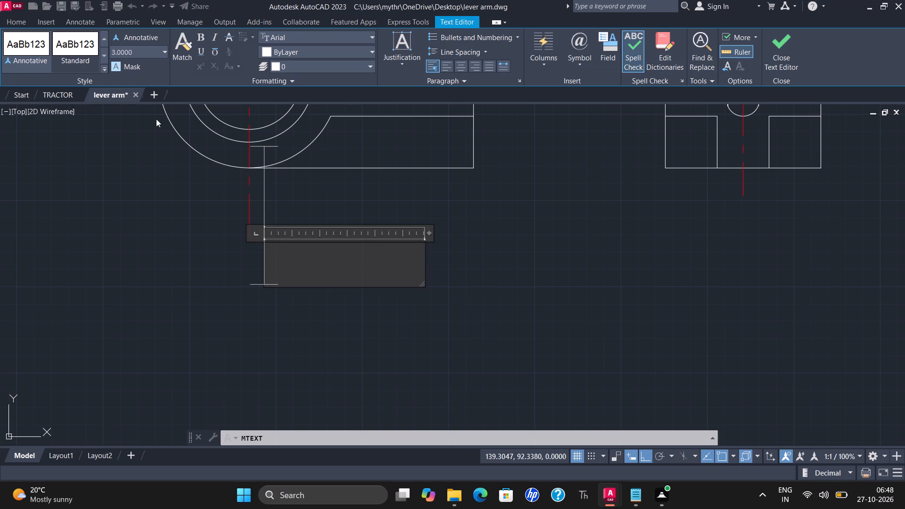
key("e")
key("l")
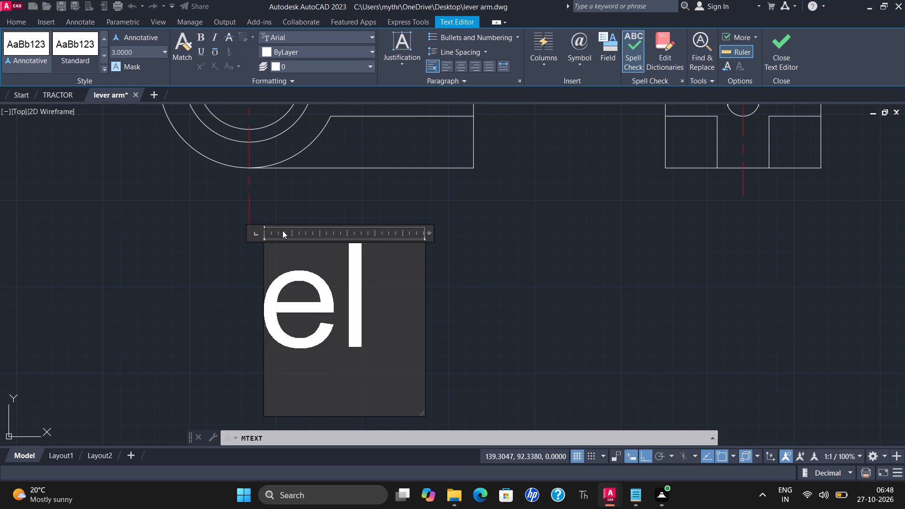
key("e")
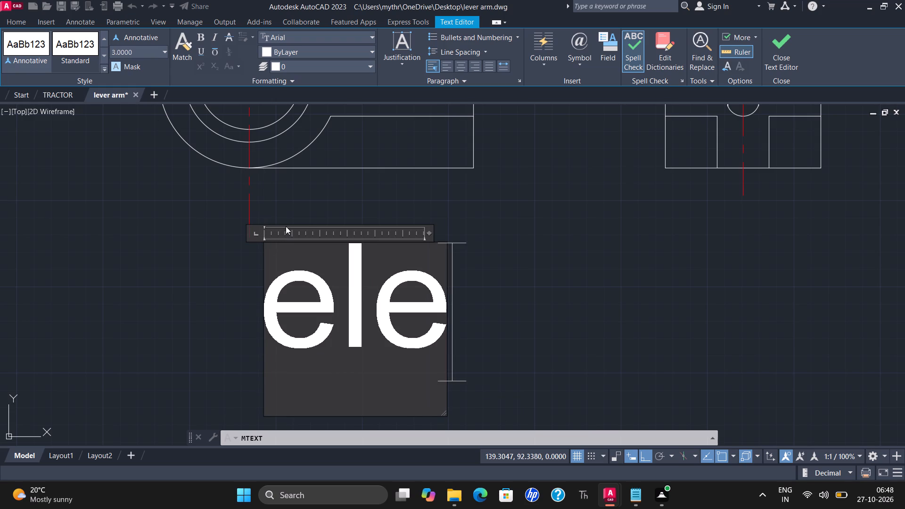
key("BackSpace")
key("BackSpace")
key("BackSpace")
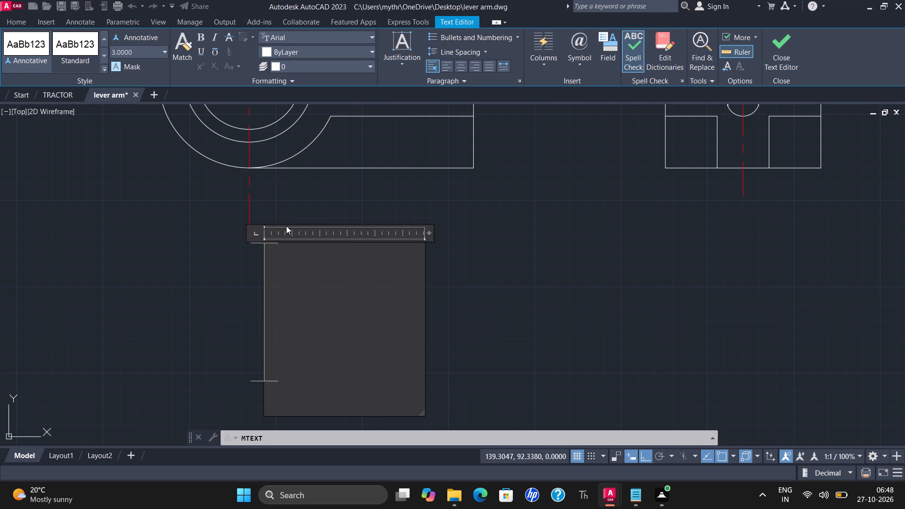
key("r")
key("BackSpace")
type("ELEVATION")
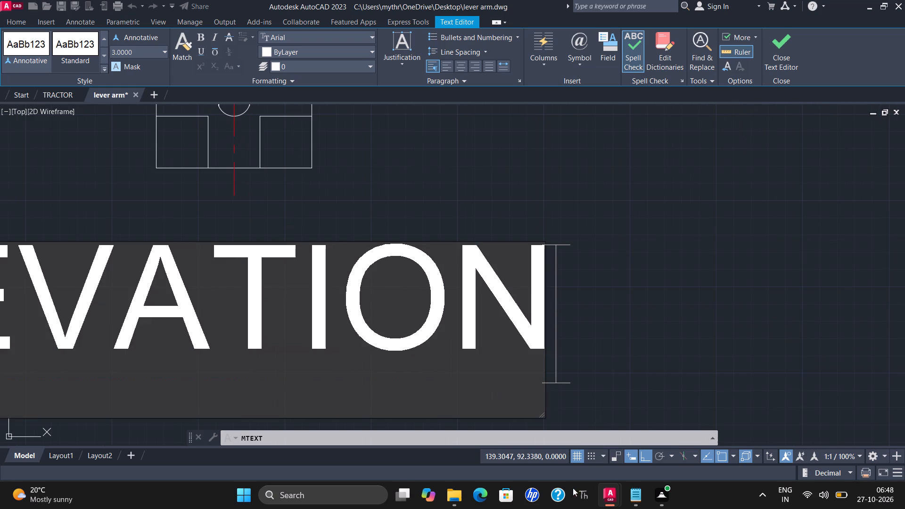
left_click(591, 361)
scroll(594, 390, "down", 1)
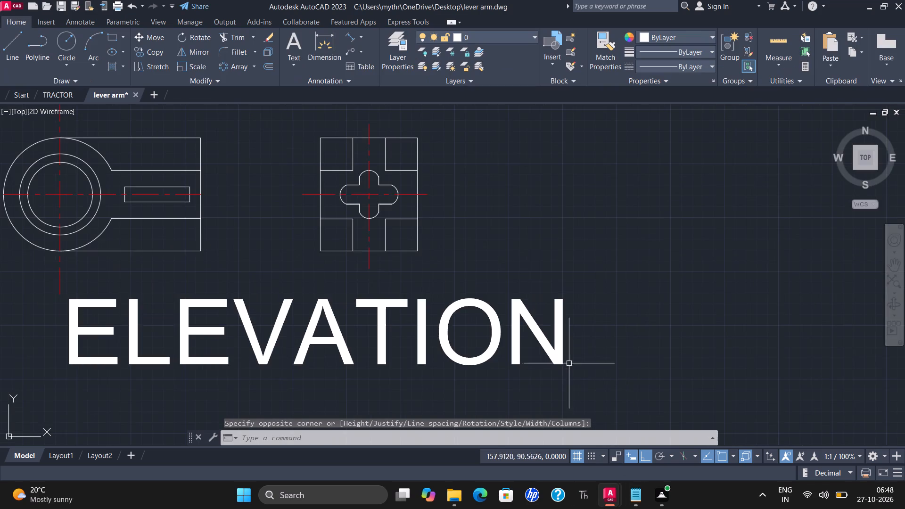
scroll(567, 377, "down", 1)
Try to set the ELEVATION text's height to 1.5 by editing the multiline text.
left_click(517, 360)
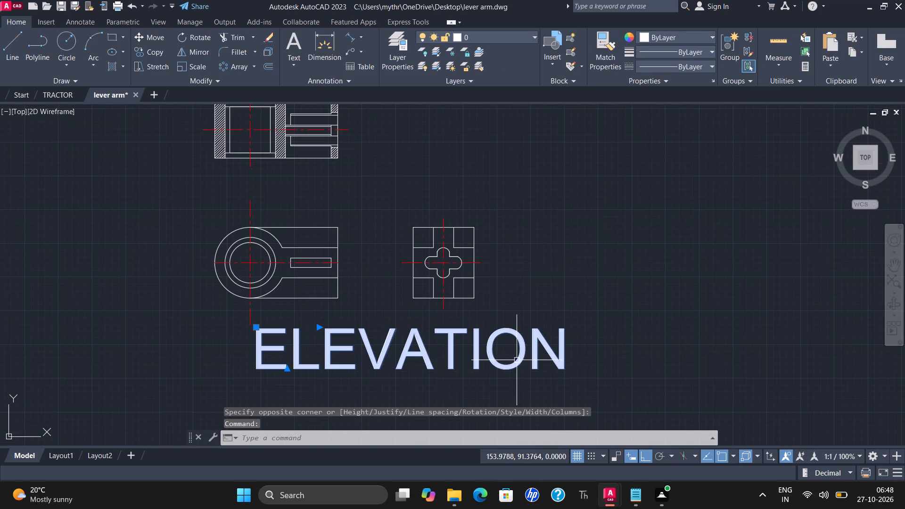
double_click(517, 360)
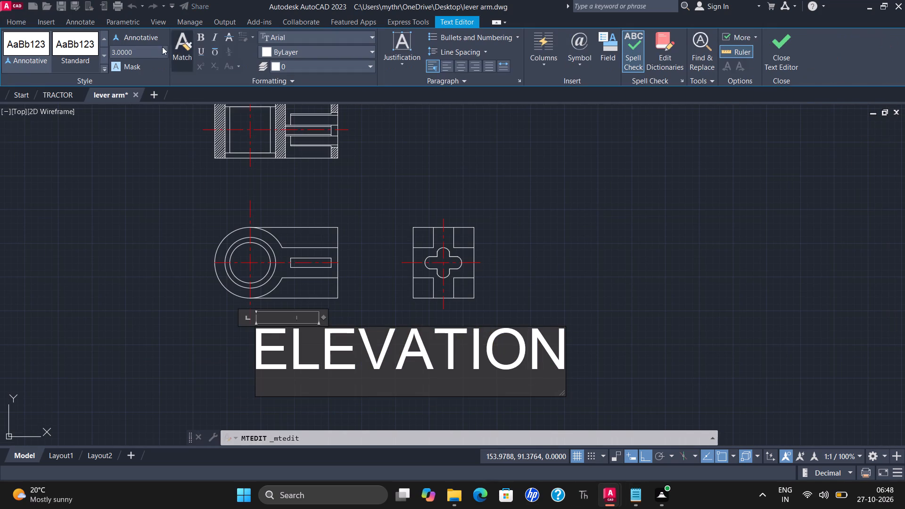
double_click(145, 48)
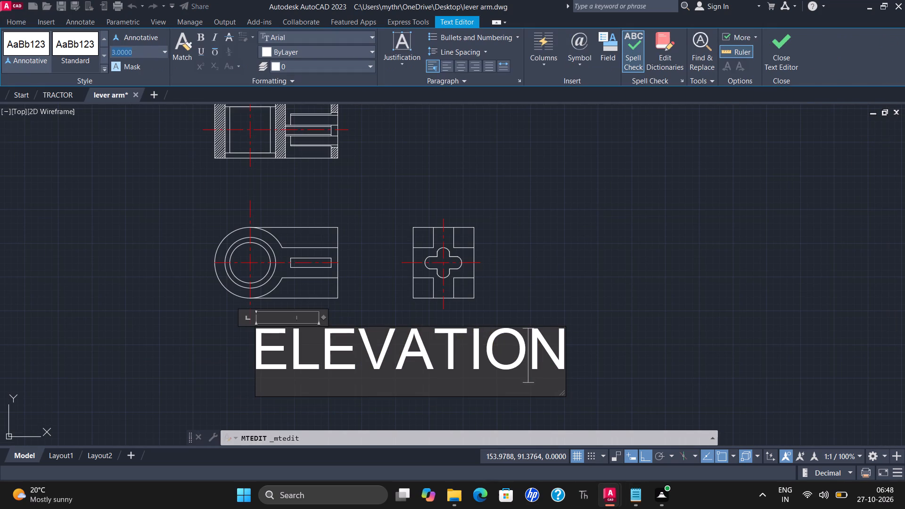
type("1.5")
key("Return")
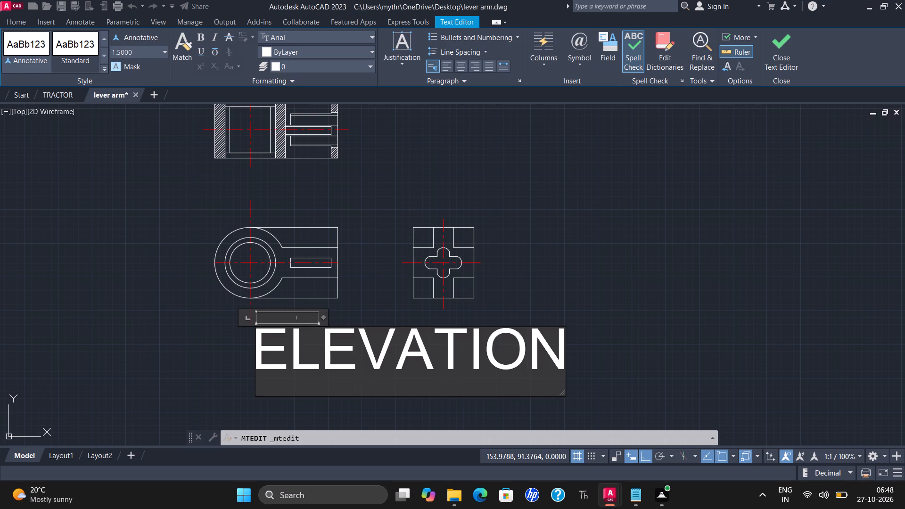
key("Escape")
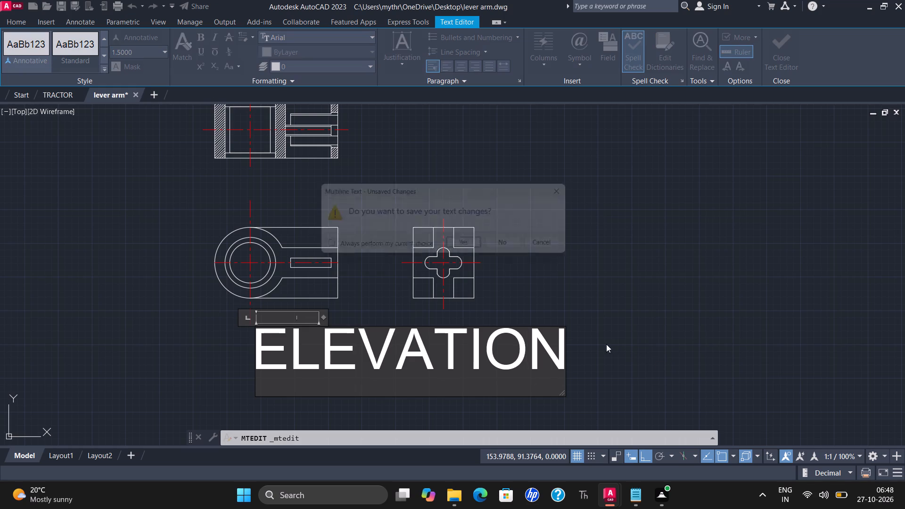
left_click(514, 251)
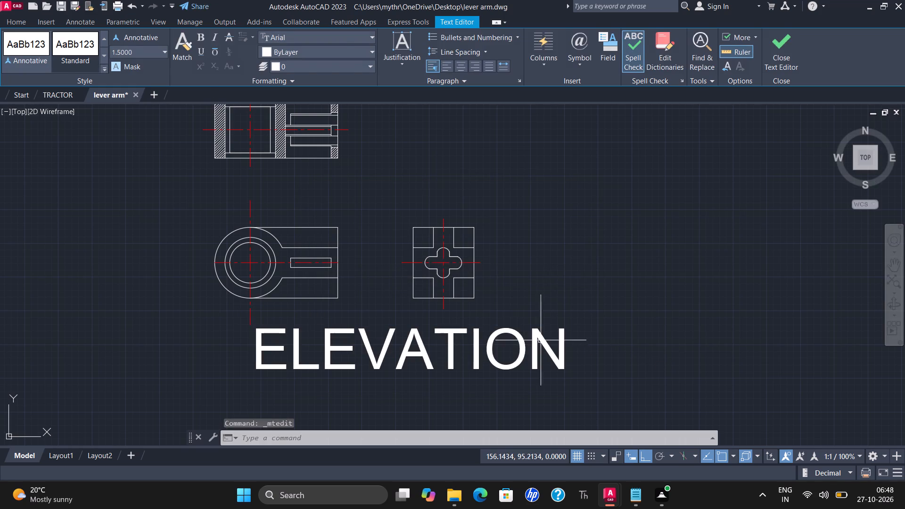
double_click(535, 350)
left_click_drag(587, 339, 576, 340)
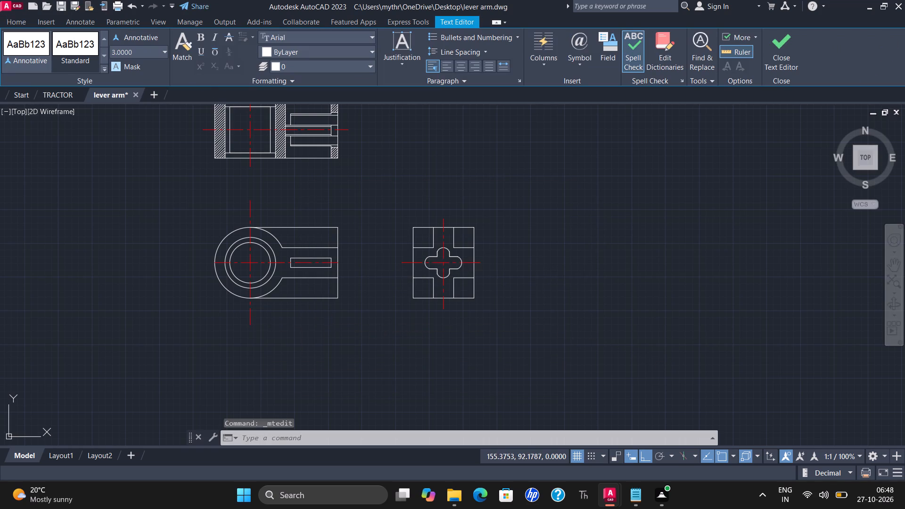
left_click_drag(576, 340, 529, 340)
Display the ELEVATION text's object properties and set its text height to 1.5.
left_click(533, 336)
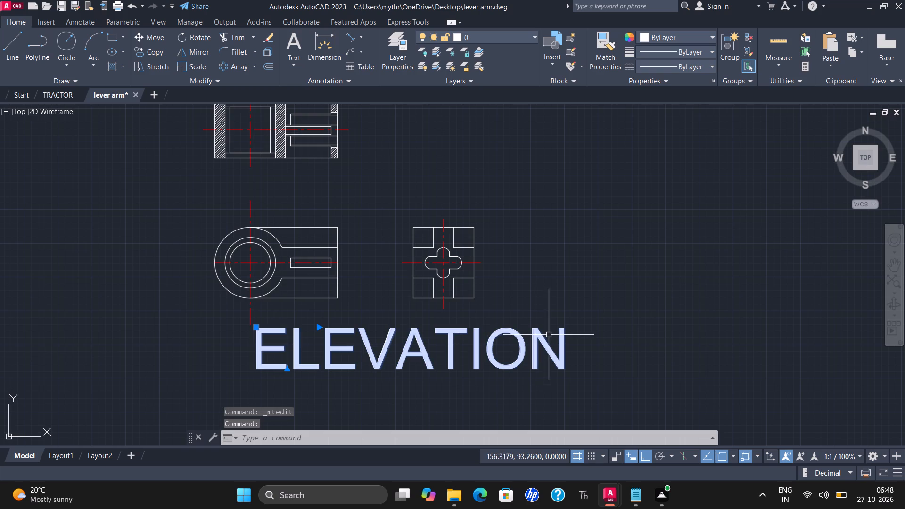
key("c")
key("h")
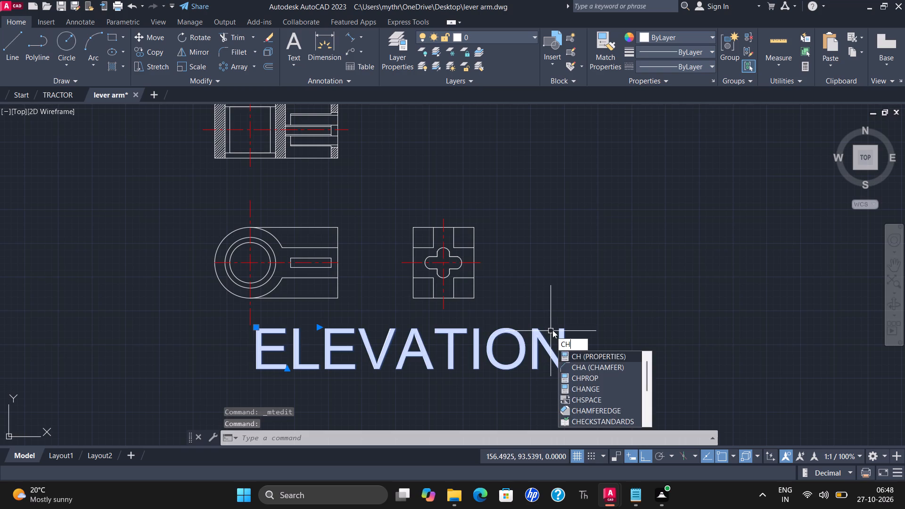
key("Return")
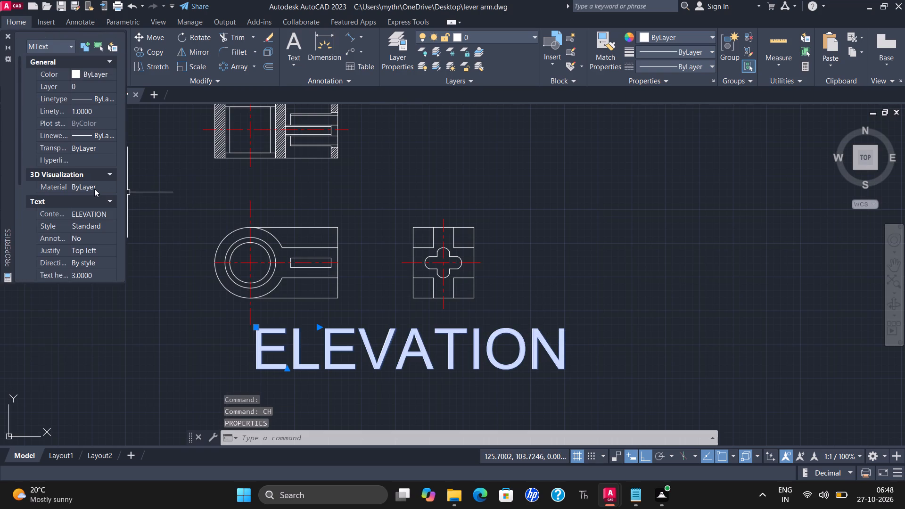
scroll(87, 195, "down", 1)
scroll(86, 148, "up", 2)
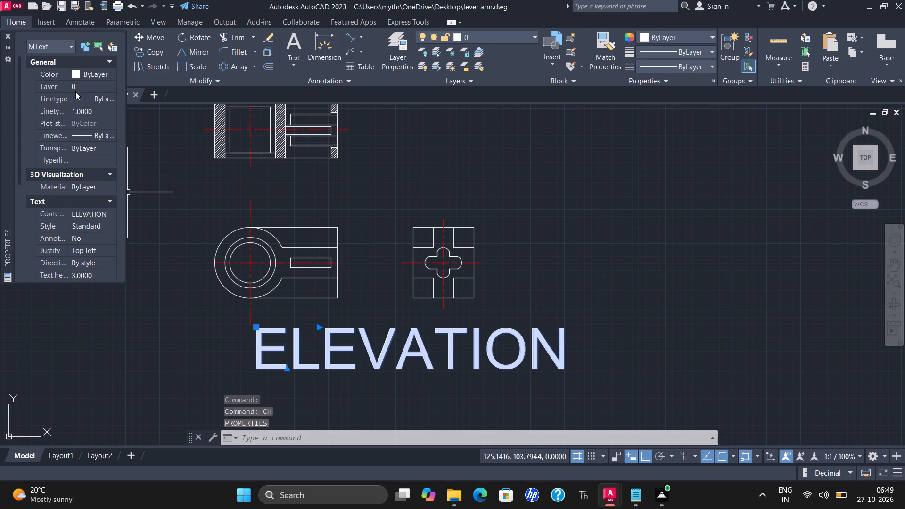
scroll(86, 138, "down", 1)
scroll(81, 189, "down", 2)
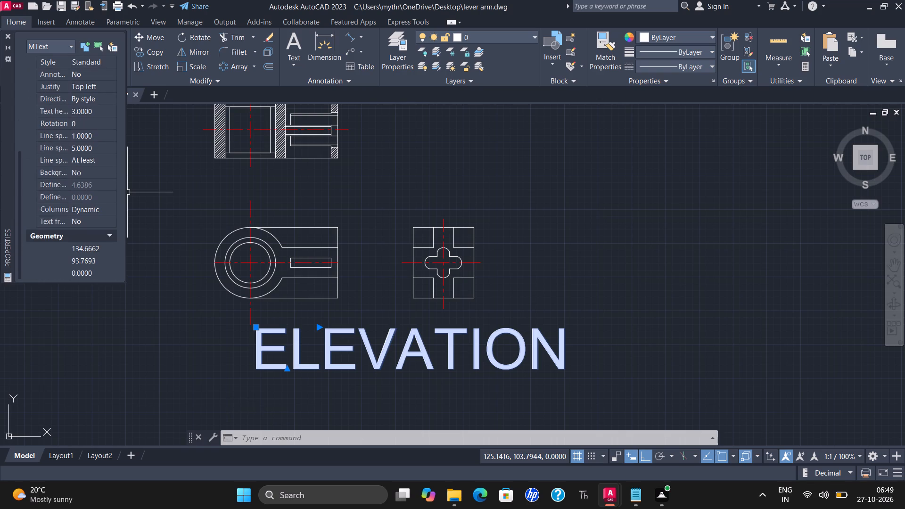
scroll(71, 221, "down", 1)
left_click_drag(119, 36, 142, 46)
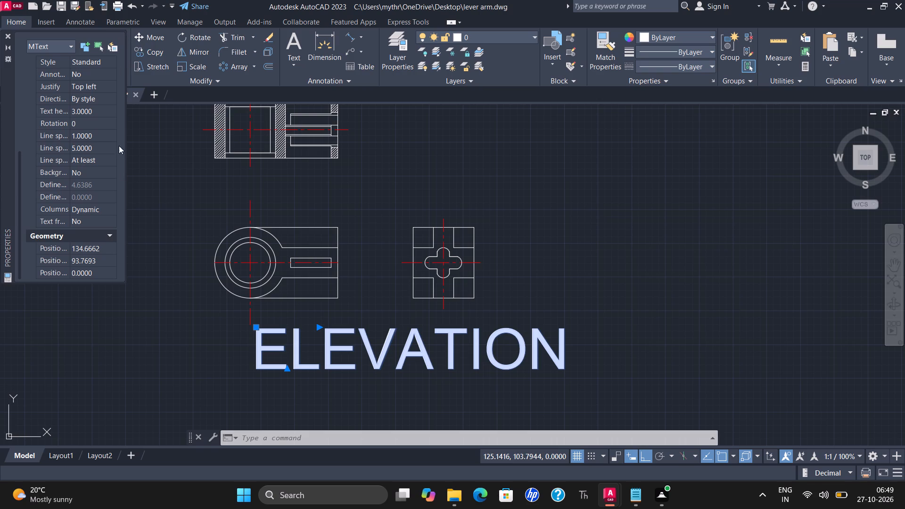
left_click_drag(6, 192, 10, 234)
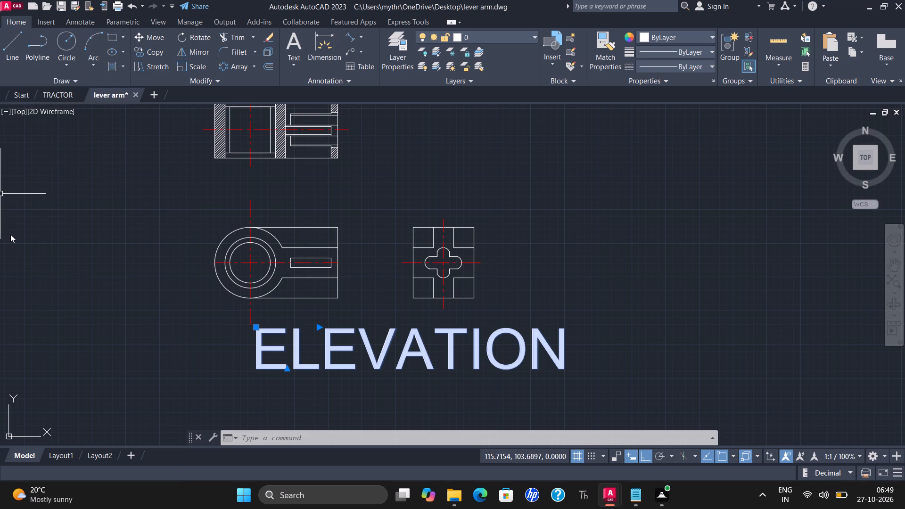
left_click_drag(10, 234, 42, 242)
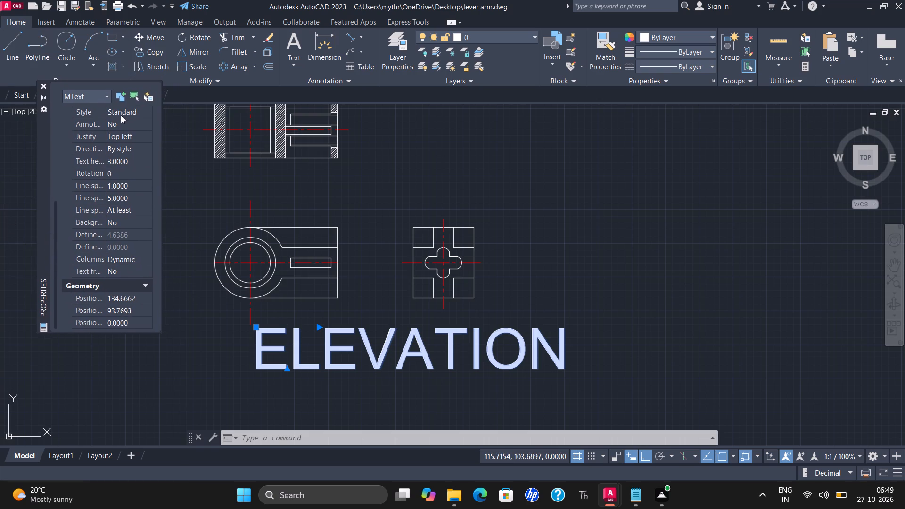
left_click(133, 164)
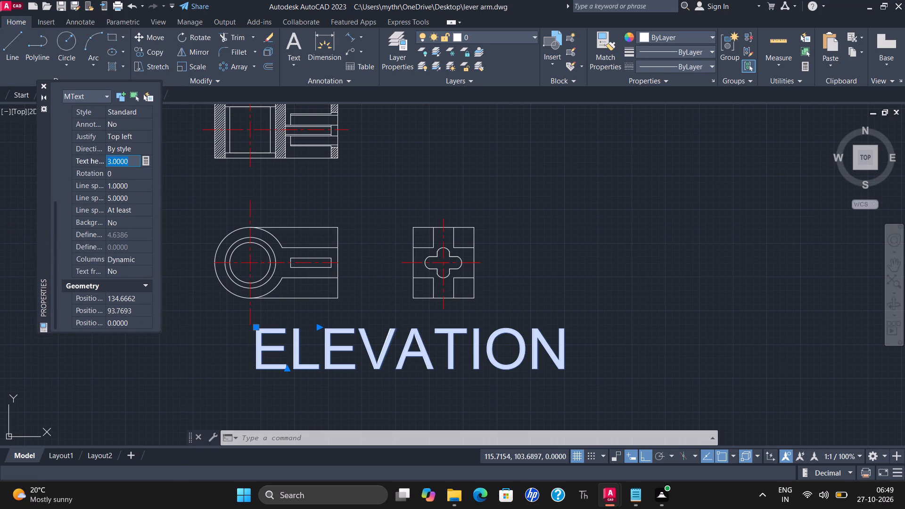
type("1.5")
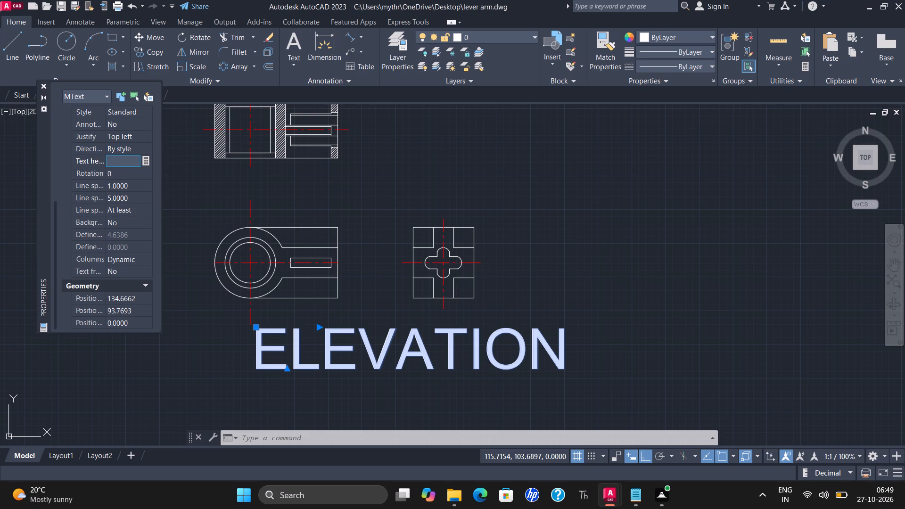
key("Return")
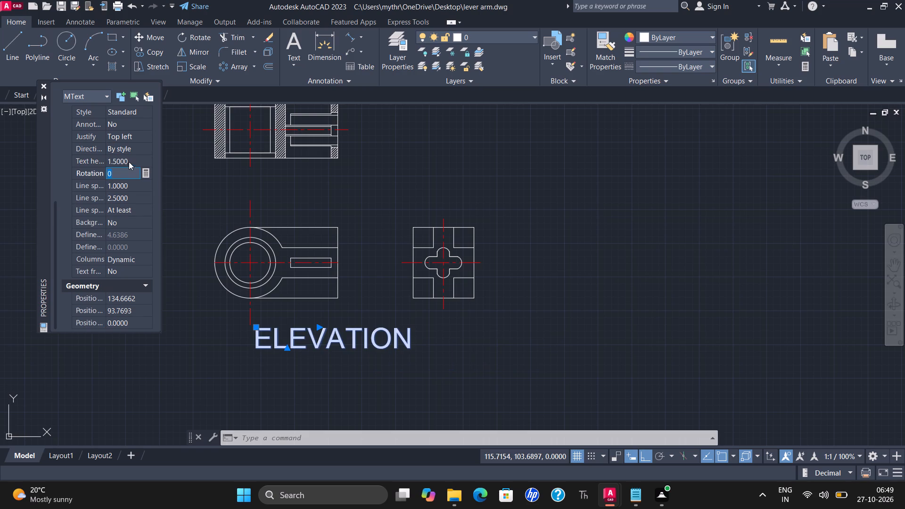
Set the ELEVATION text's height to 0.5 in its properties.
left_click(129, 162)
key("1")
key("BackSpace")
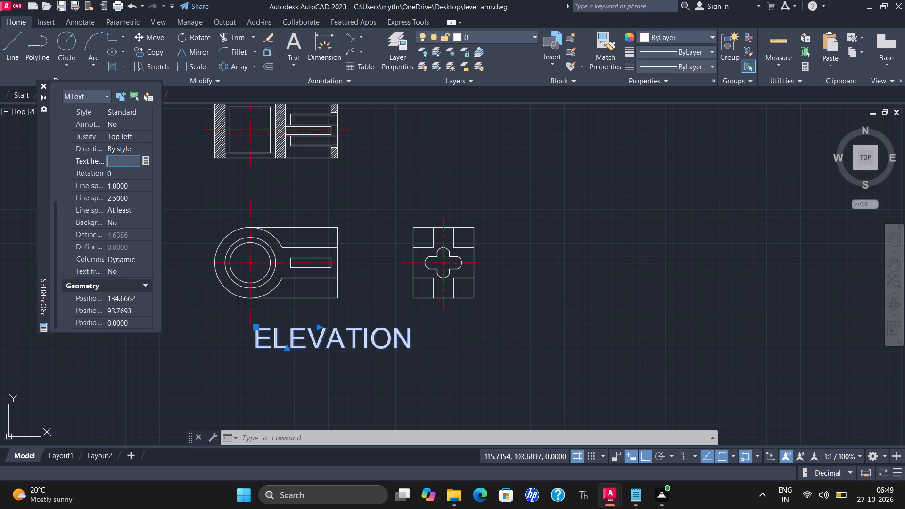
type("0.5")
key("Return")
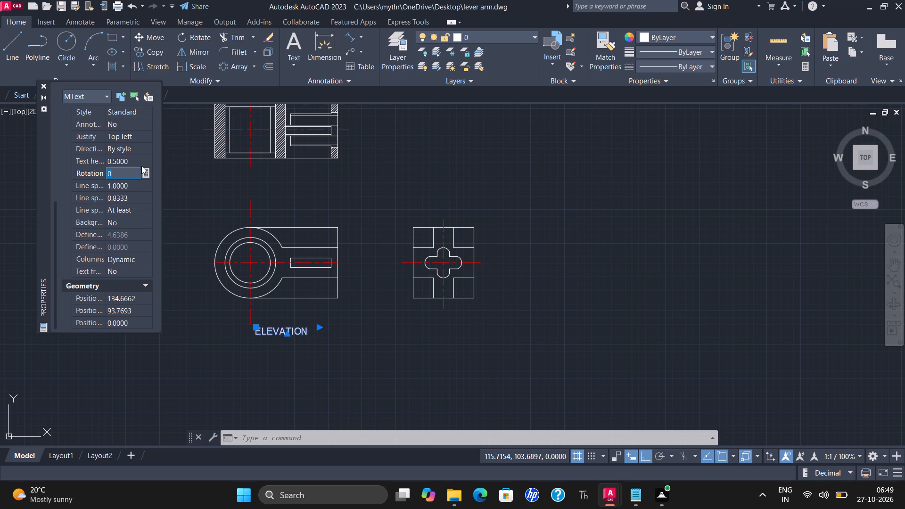
Set the ELEVATION text's height to 0.8 in its properties and deselect it.
left_click(143, 156)
type("0.")
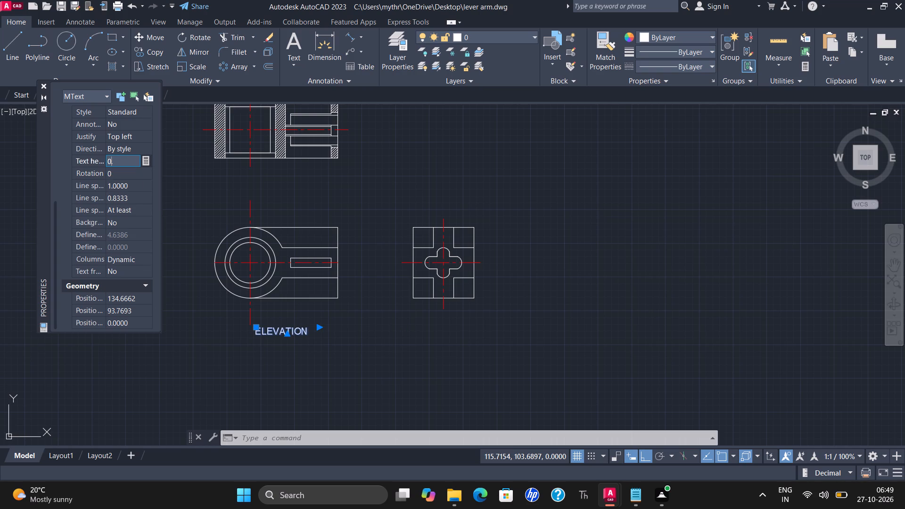
key("8")
key("Return")
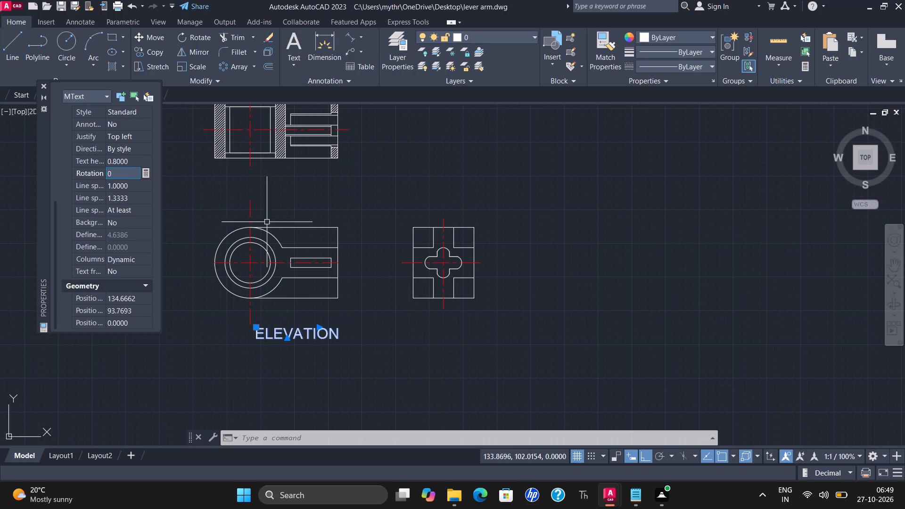
key("Escape")
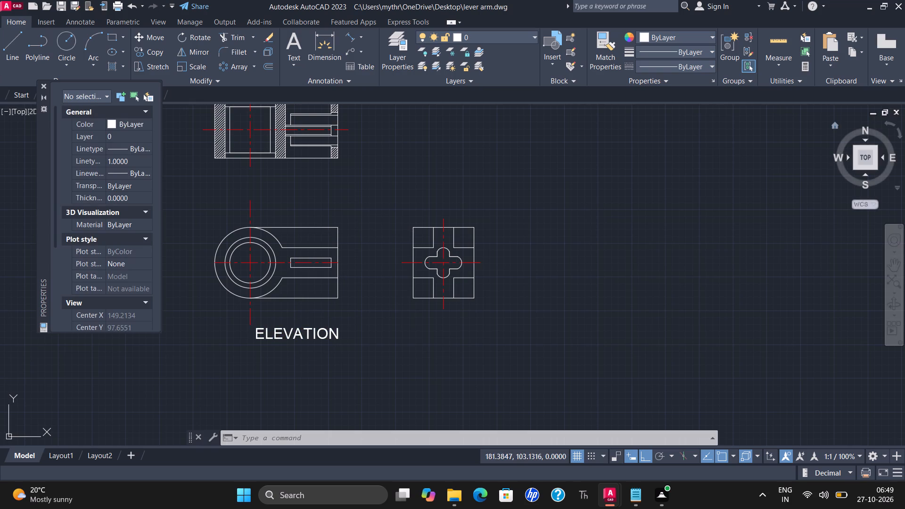
Move the ELEVATION label slightly left so it starts near the vertical centre line of the concentric circles.
left_click(276, 330)
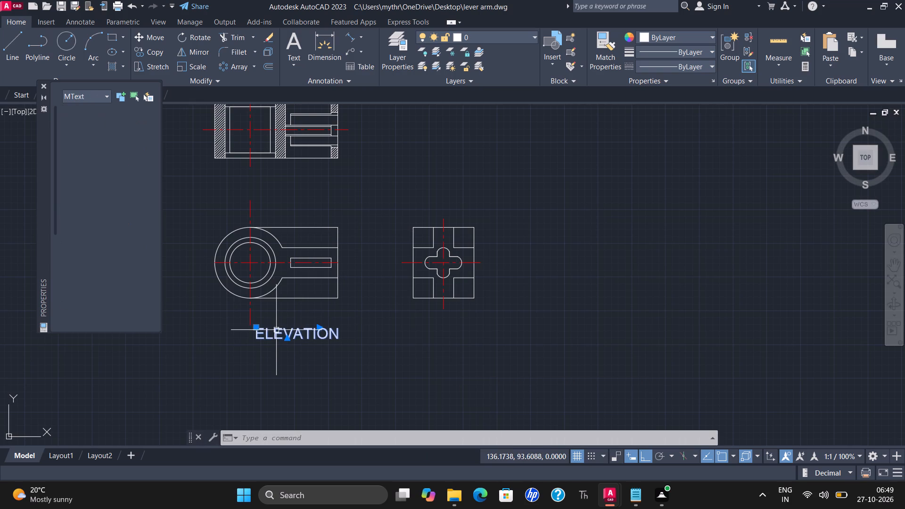
key("m")
key("Return")
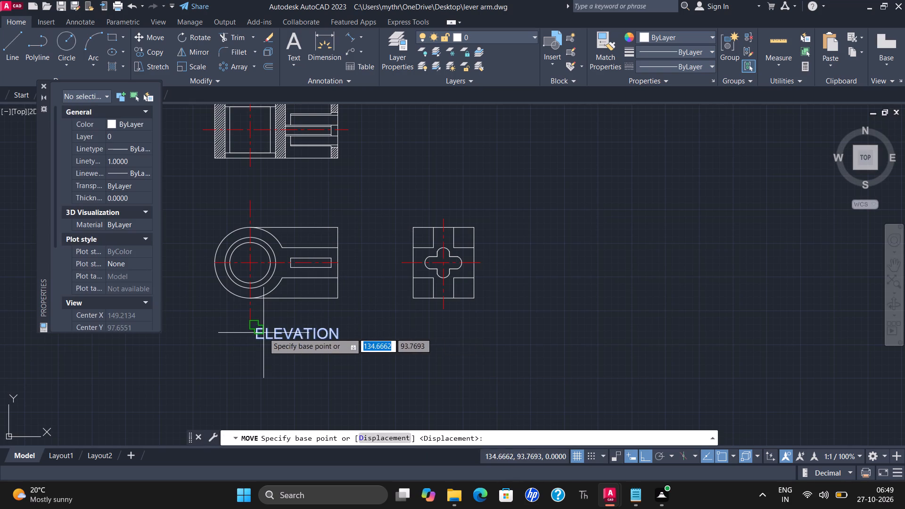
left_click(263, 333)
left_click(245, 328)
Copy the ELEVATION label about 11 units across to below the side view and about 11 units up to below the hatched view.
middle_click_drag(354, 325, 330, 335)
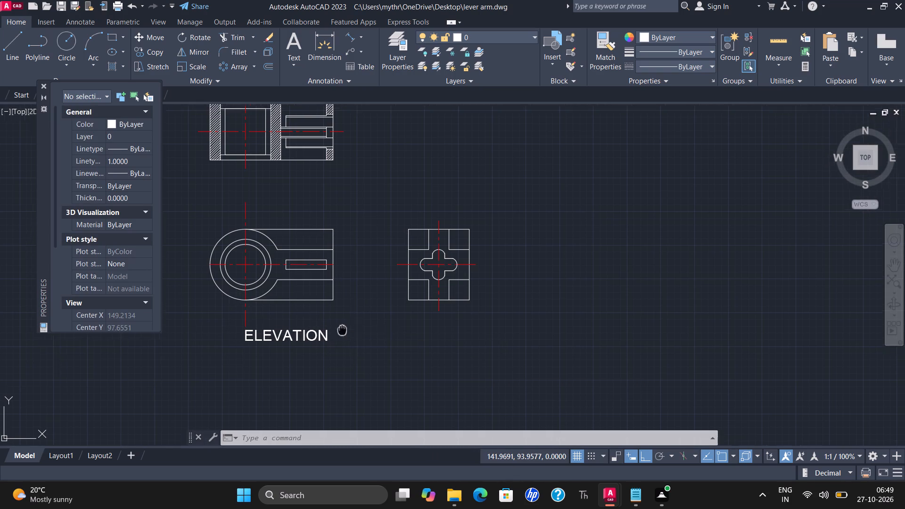
middle_click_drag(330, 335, 278, 345)
left_click(239, 346)
left_click(148, 50)
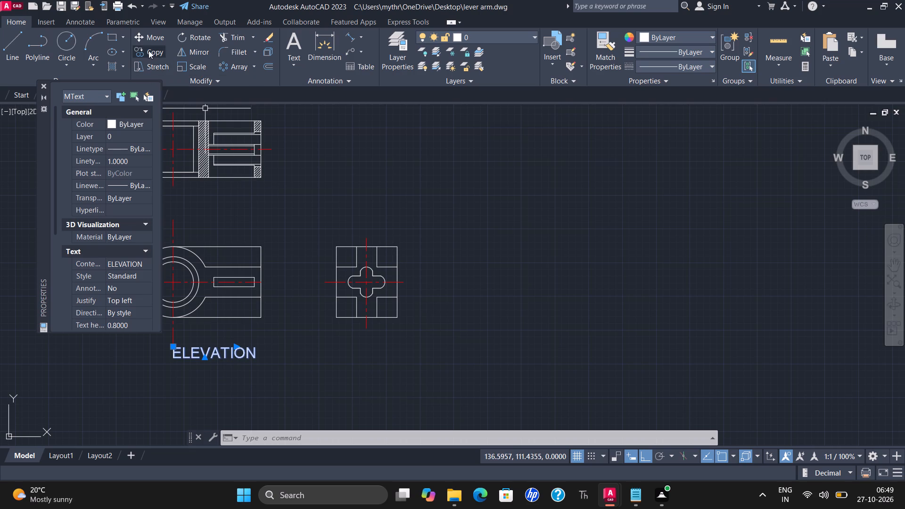
left_click(214, 353)
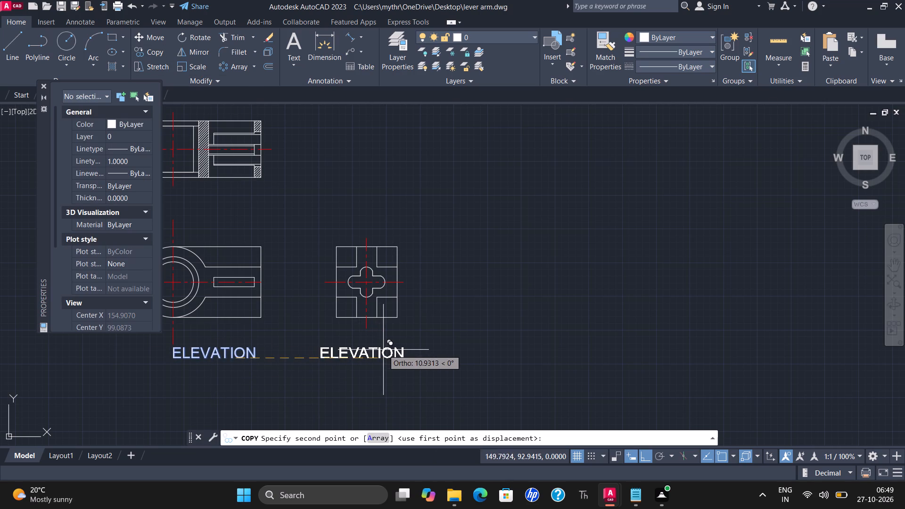
left_click(389, 350)
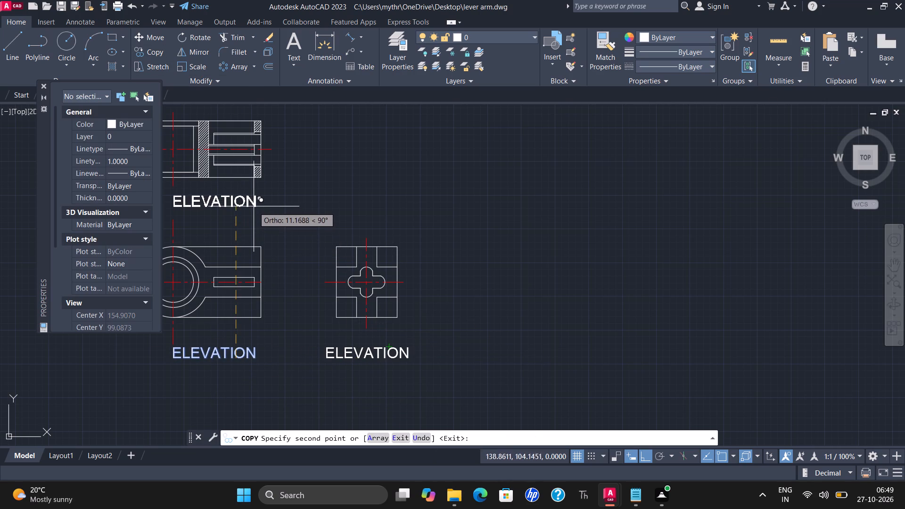
left_click(254, 205)
key("Escape")
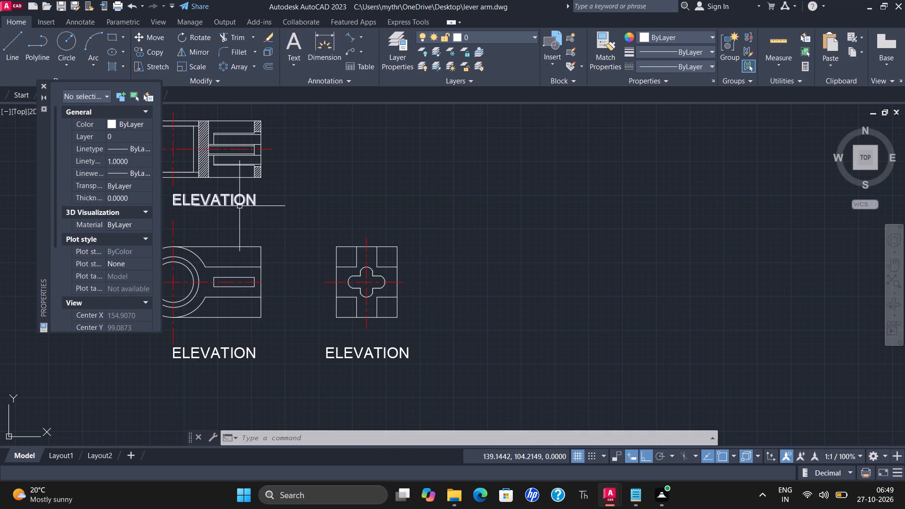
Change the copied label below the hatched sectional view to read PLAN.
double_click(239, 206)
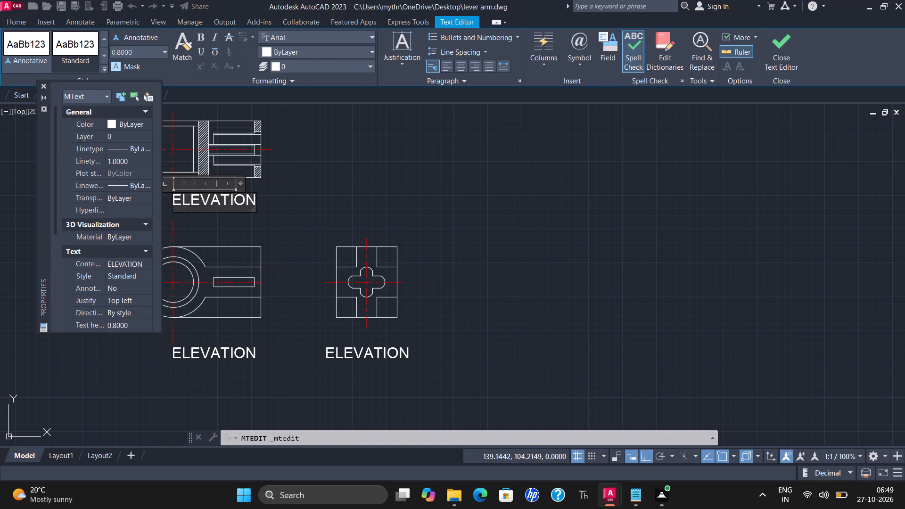
left_click(256, 204)
key("BackSpace")
key("BackSpace")
key("BackSpace")
key("BackSpace")
key("BackSpace")
key("BackSpace")
key("BackSpace")
key("BackSpace")
key("BackSpace")
key("BackSpace")
key("BackSpace")
key("BackSpace")
key("BackSpace")
key("BackSpace")
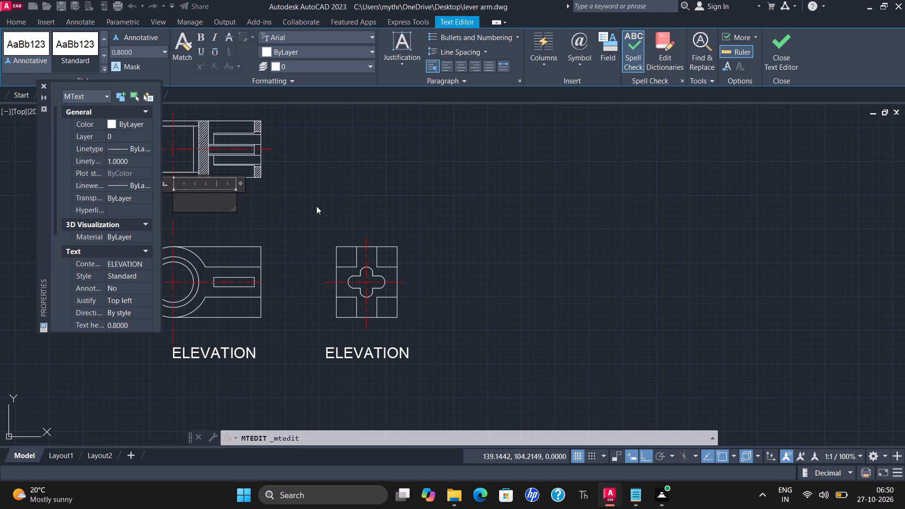
type("PL")
type("AN")
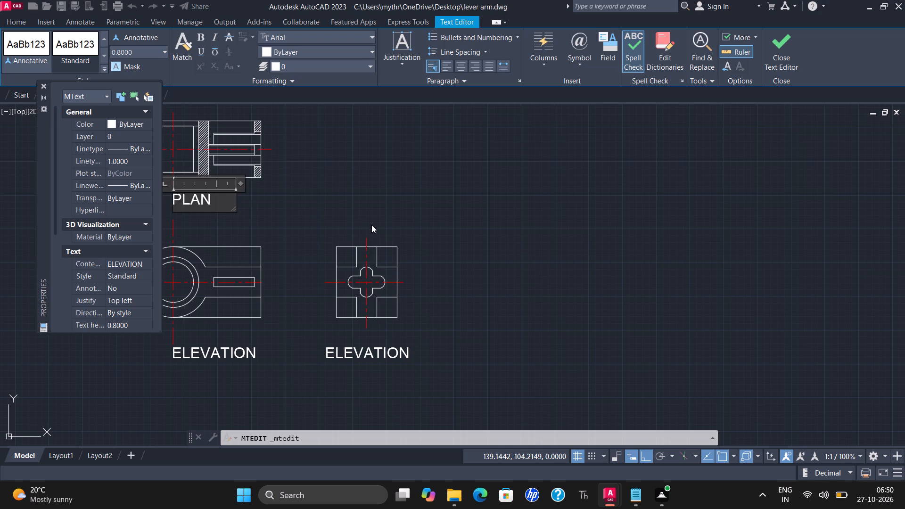
left_click(371, 225)
Change the copied label below the side view to SIDE VIEW and widen its text frame to fit one line.
double_click(358, 353)
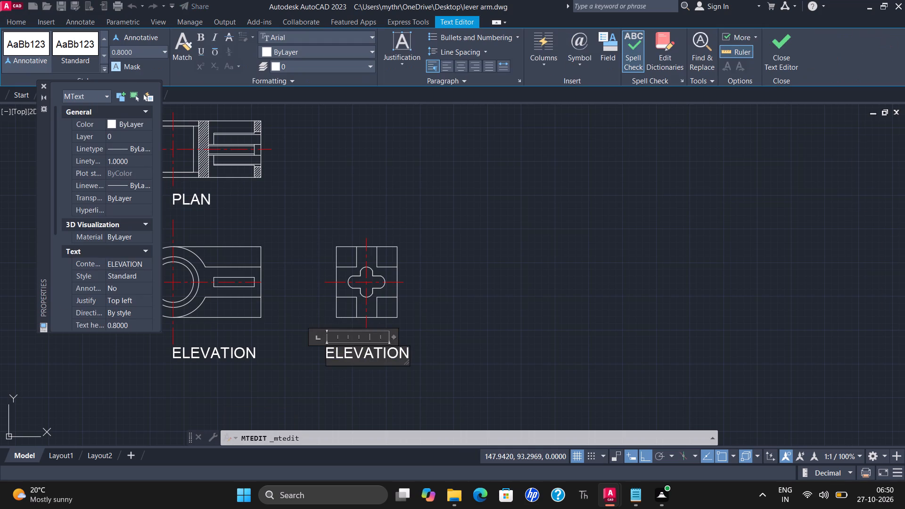
key("BackSpace")
key("BackSpace")
key("BackSpace")
key("BackSpace")
key("Right")
key("Right")
key("Right")
key("Right")
key("Right")
key("Right")
key("Right")
key("Right")
key("Right")
key("Right")
key("Right")
key("Right")
key("Right")
key("Right")
key("Right")
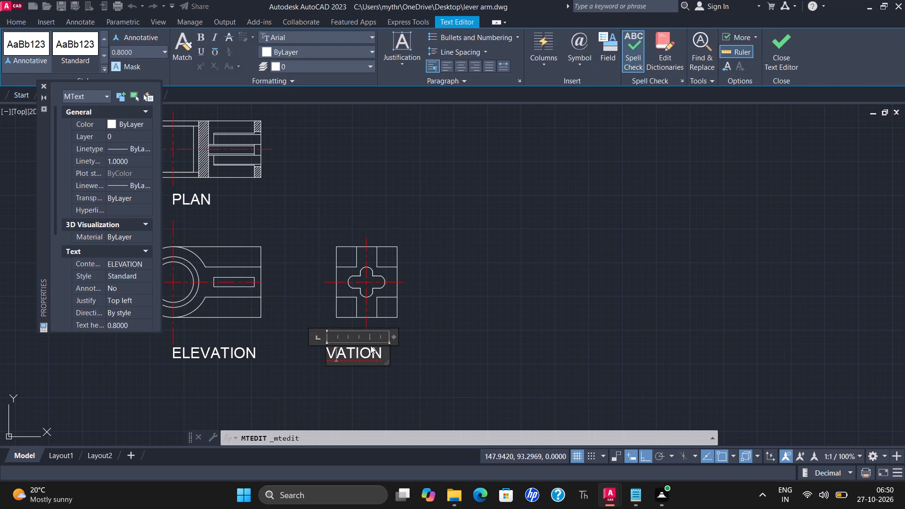
key("BackSpace")
key("BackSpace")
key("BackSpace")
key("BackSpace")
key("BackSpace")
key("BackSpace")
key("BackSpace")
key("BackSpace")
key("BackSpace")
key("BackSpace")
key("BackSpace")
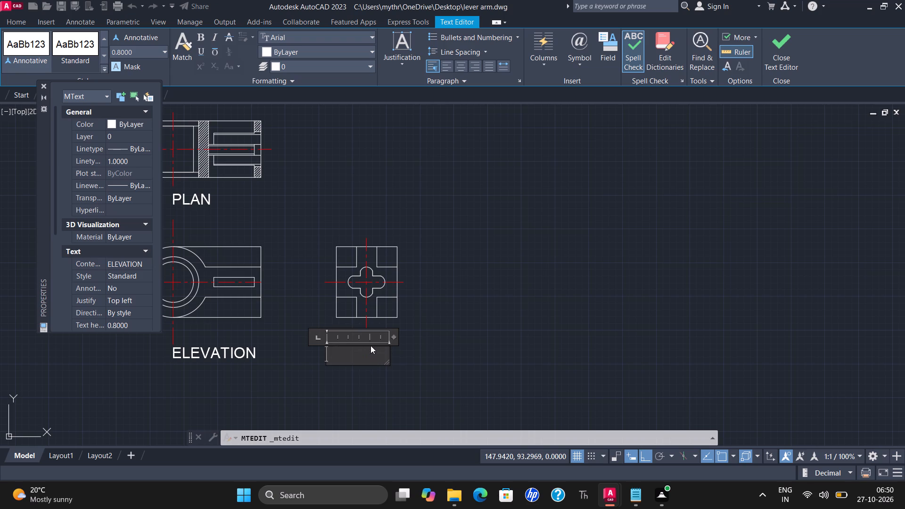
type("SIDE")
key("space")
type("VIEW")
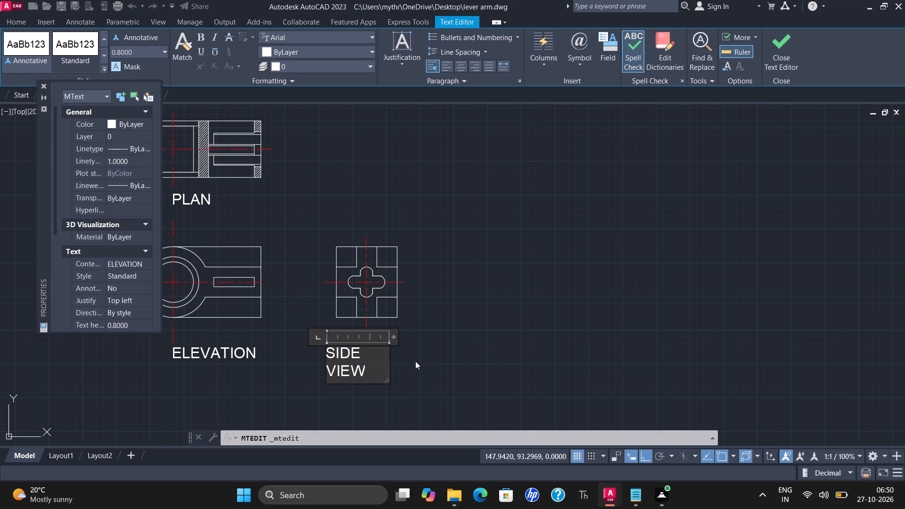
left_click_drag(388, 361, 404, 357)
left_click(429, 353)
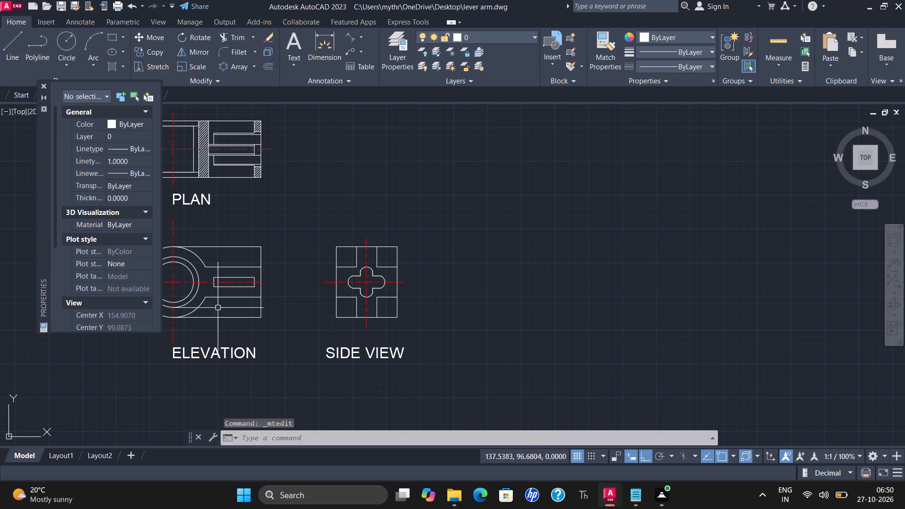
Close the Properties palette.
middle_click_drag(222, 311, 275, 299)
left_click(42, 87)
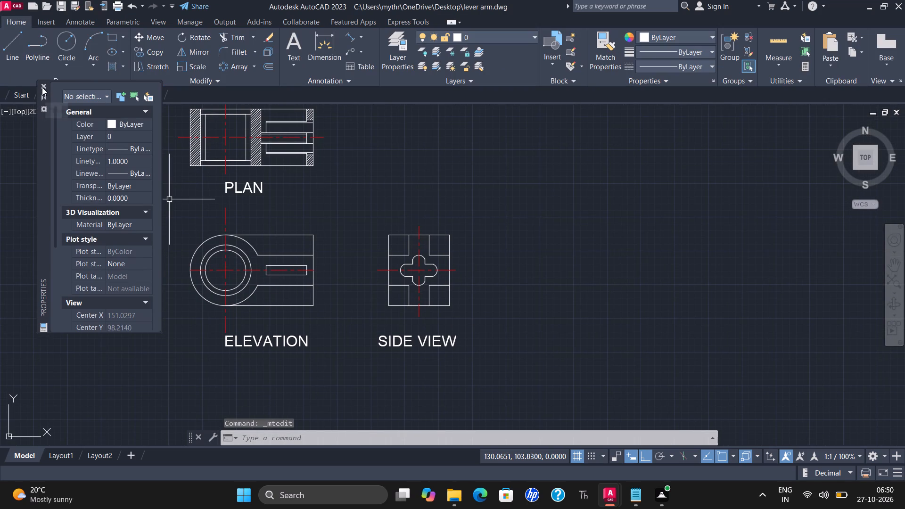
Modify the Standard dimension style, setting its arrow size to 1.
key("d")
key("Return")
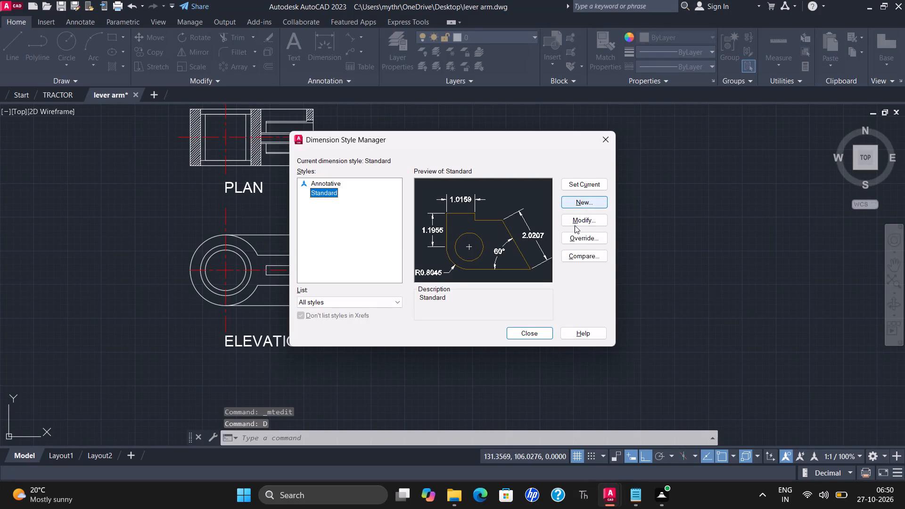
left_click(575, 222)
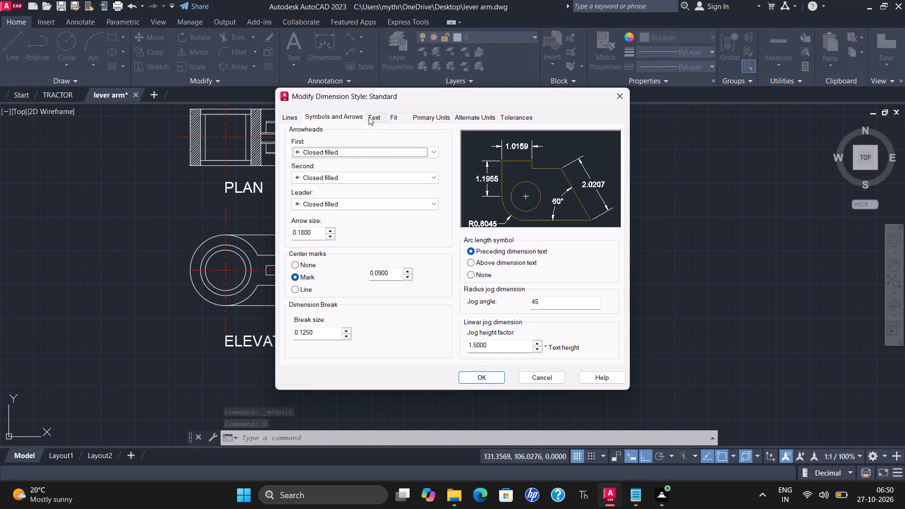
left_click(373, 116)
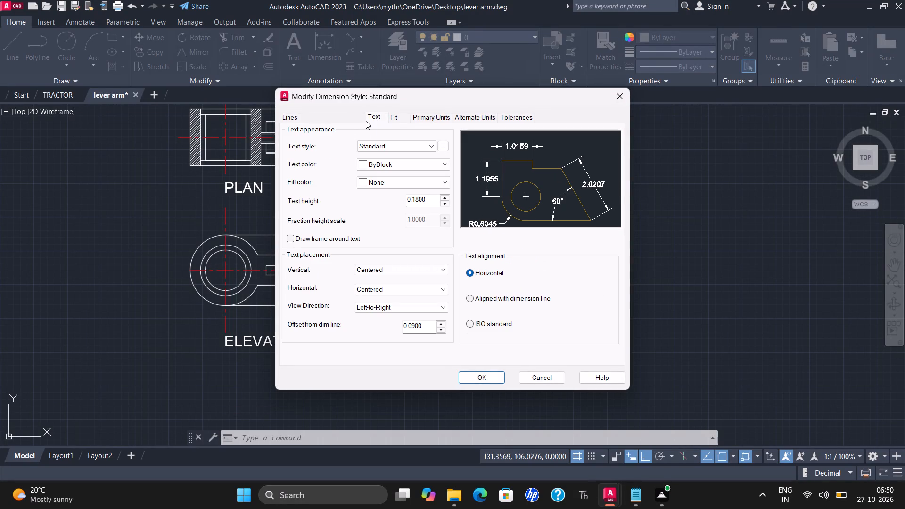
left_click(345, 116)
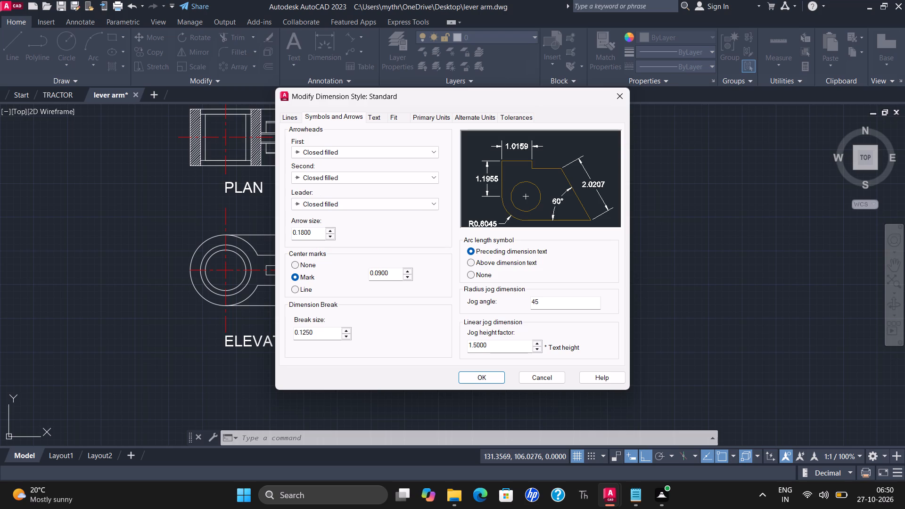
left_click(311, 235)
left_click(313, 232)
double_click(313, 232)
key("1")
key("Return")
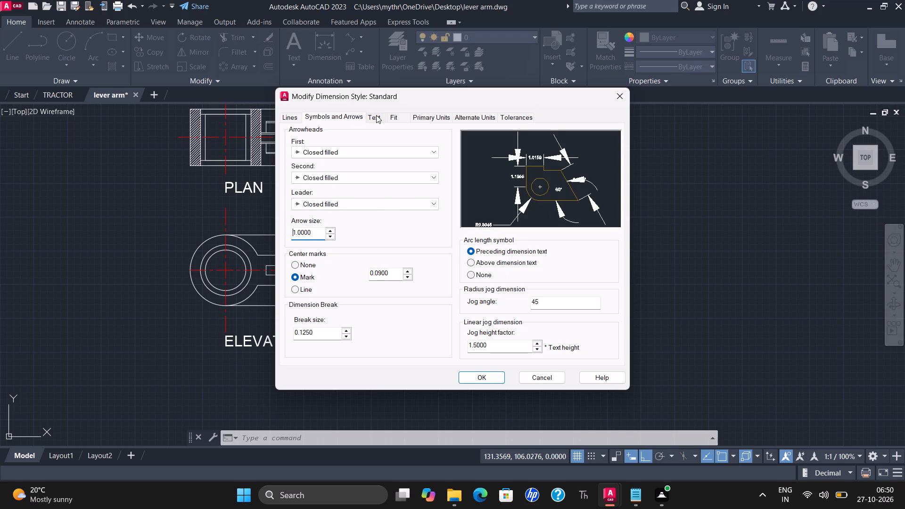
Set the Standard dimension style's overall scale to 3 and make the style current.
left_click(376, 115)
left_click(396, 120)
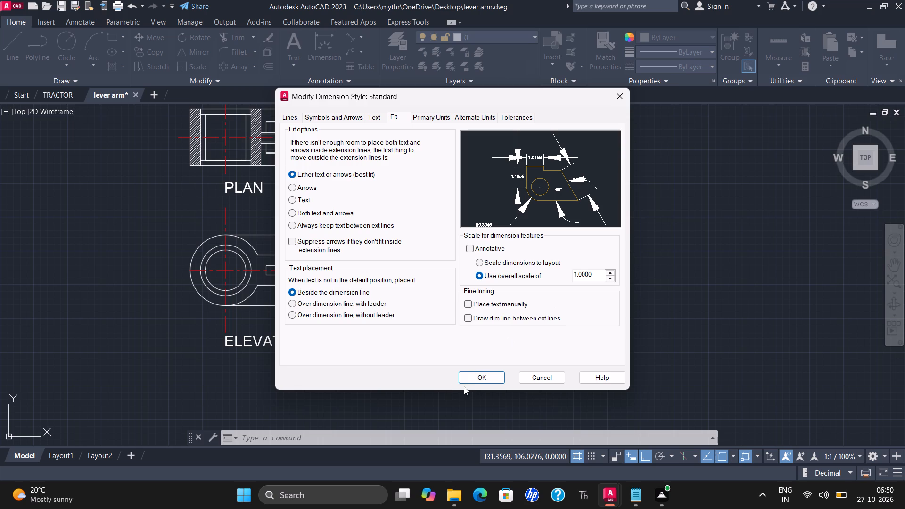
double_click(594, 271)
key("3")
key("Return")
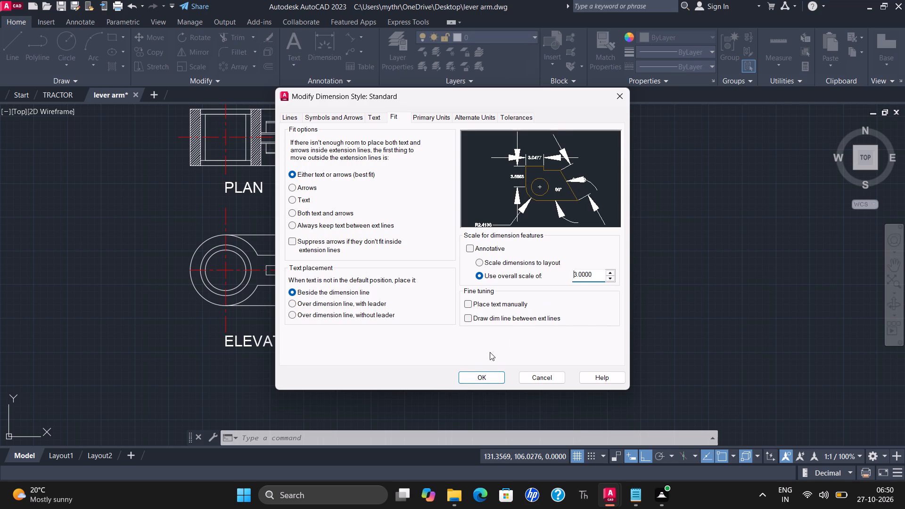
left_click(477, 378)
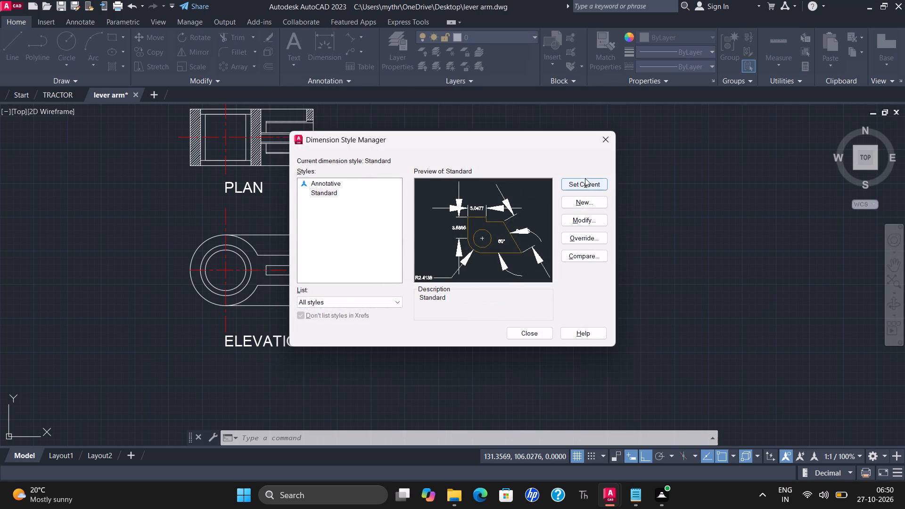
left_click(585, 178)
Colour the Standard style's dimension lines and extension lines magenta and its dimension text green.
left_click(575, 220)
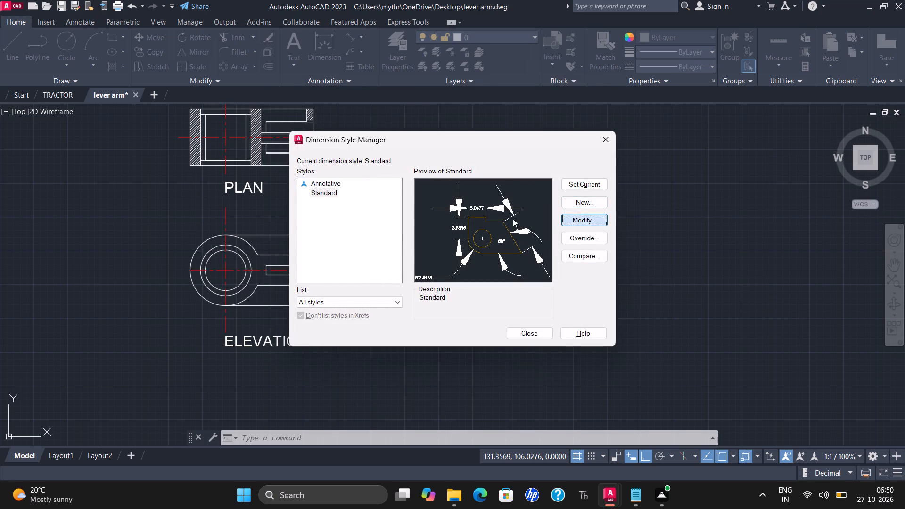
left_click(290, 117)
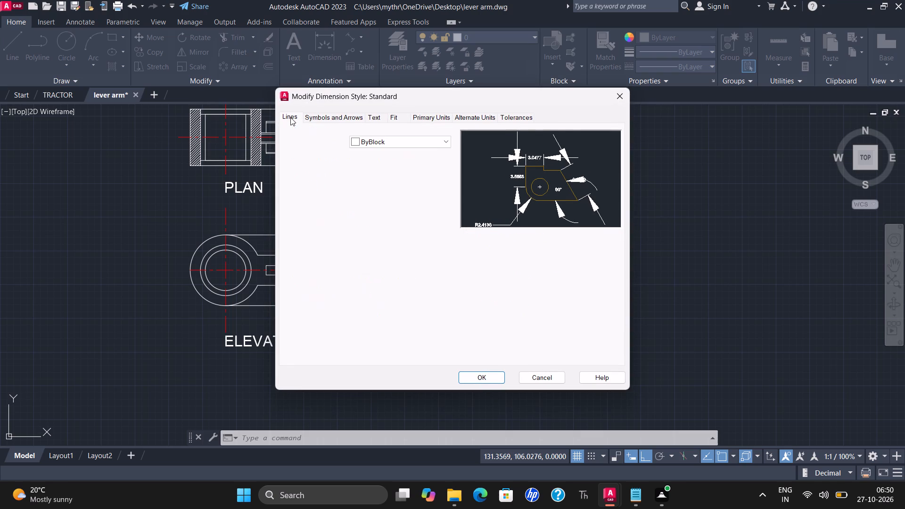
left_click(396, 143)
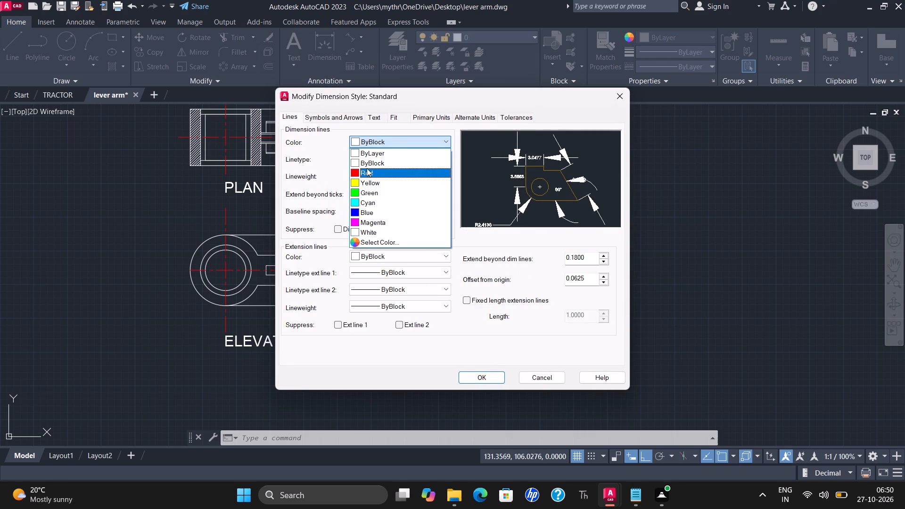
left_click(369, 223)
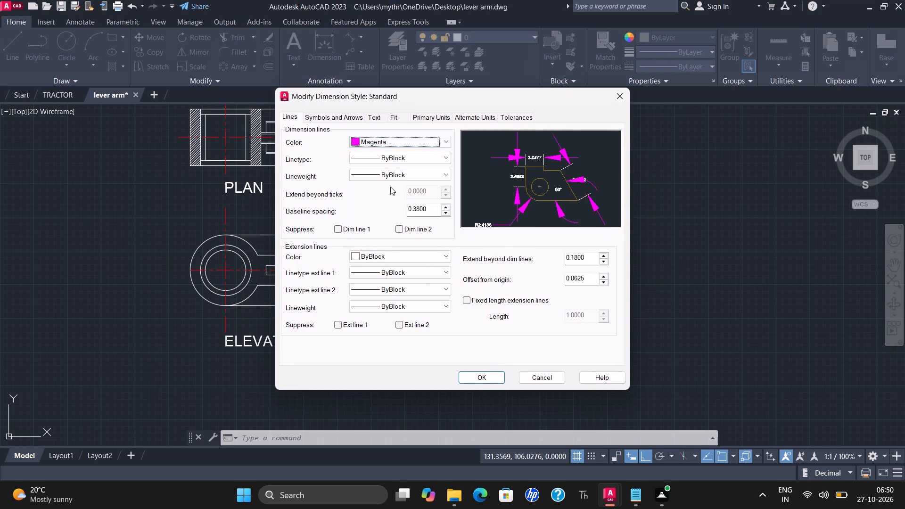
left_click(385, 257)
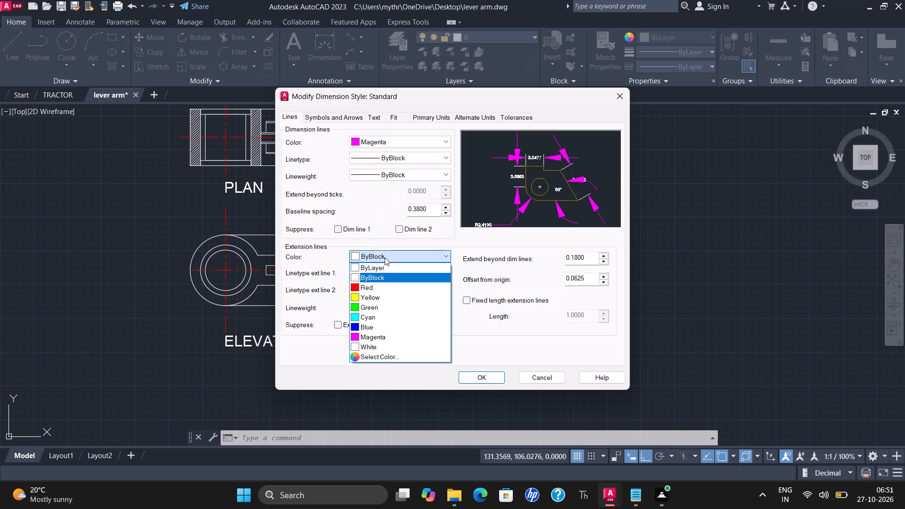
left_click(368, 339)
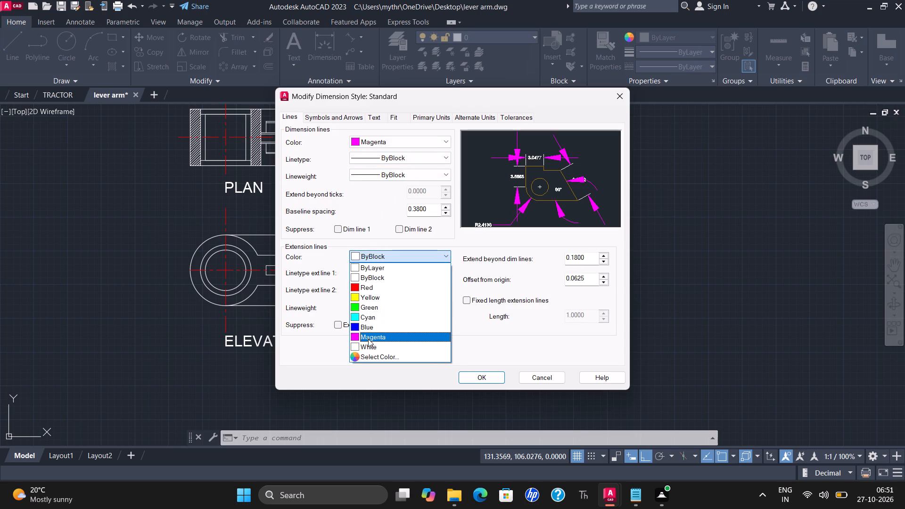
left_click(369, 119)
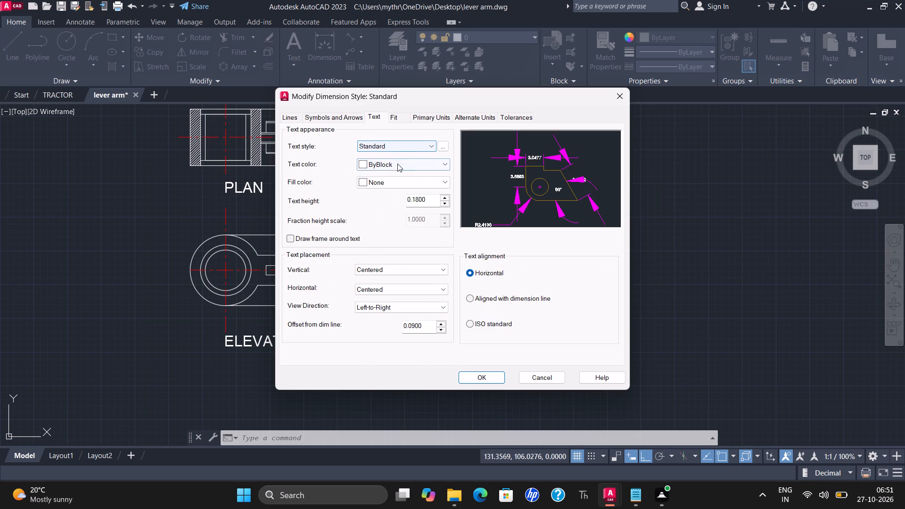
left_click(397, 164)
left_click(388, 218)
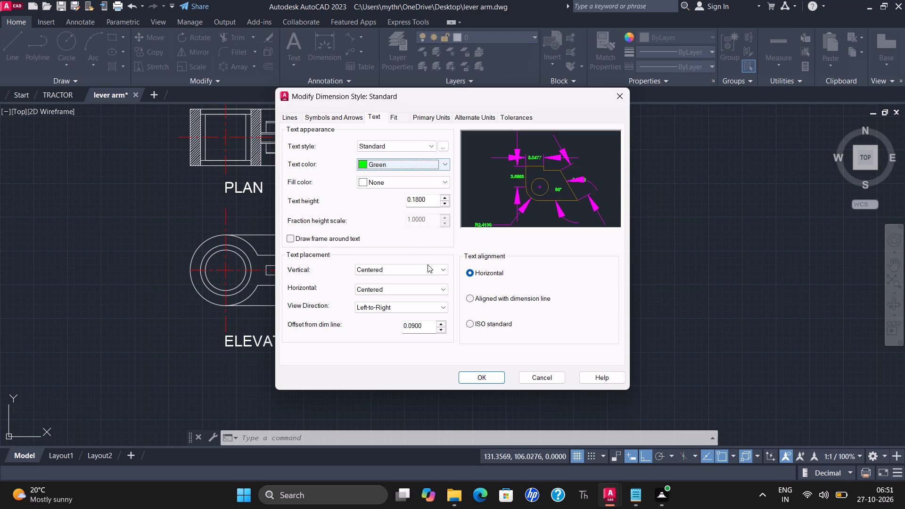
left_click(475, 375)
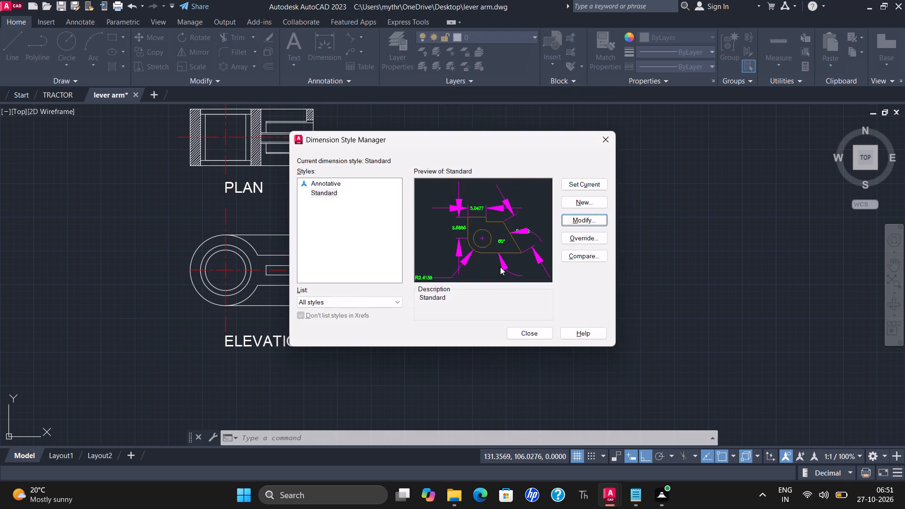
Set the Standard style's text height to 1, make the style current and close the style manager.
left_click(572, 216)
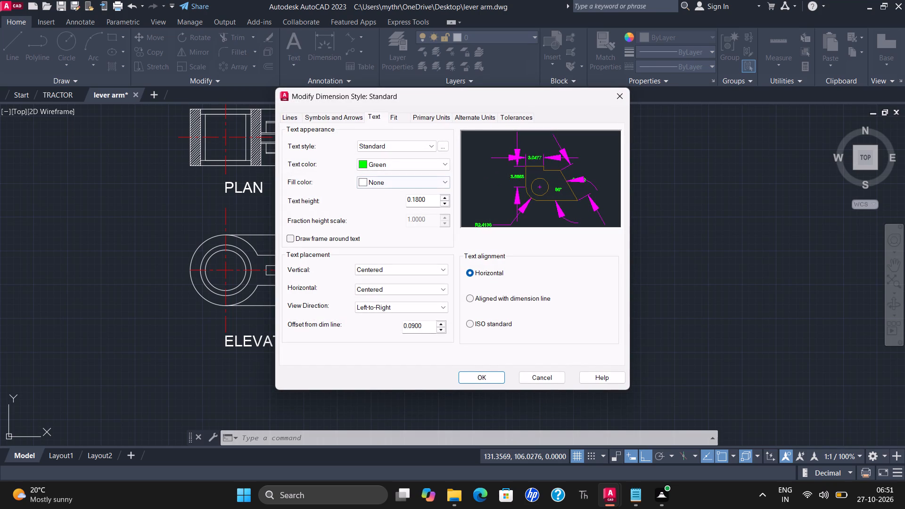
double_click(431, 200)
key("1")
key("Return")
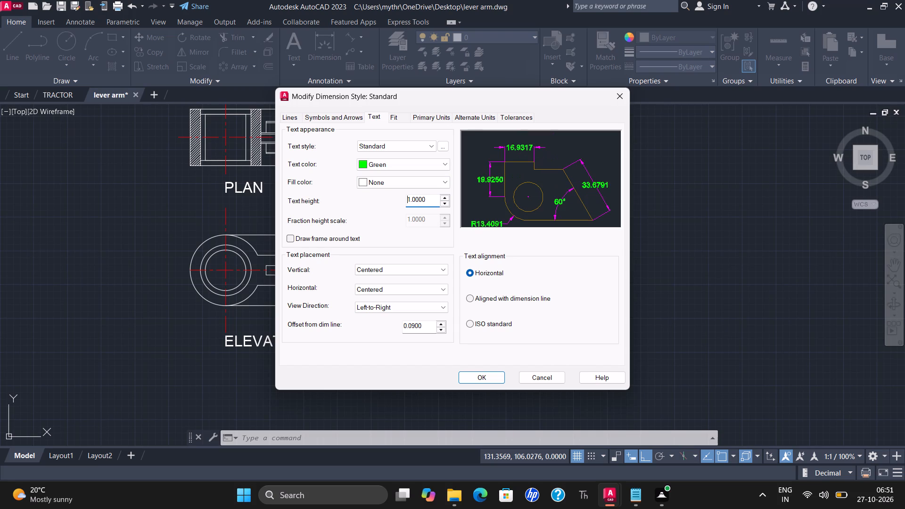
left_click(475, 373)
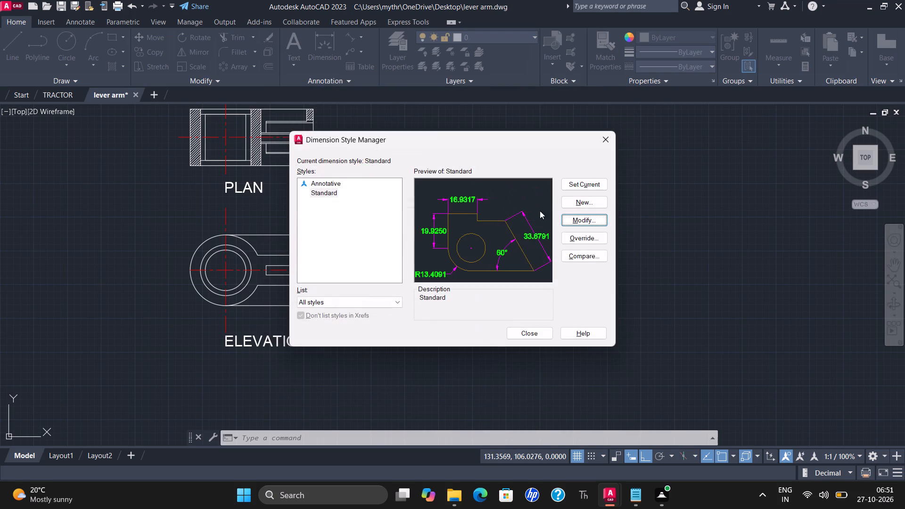
left_click(575, 183)
left_click(513, 339)
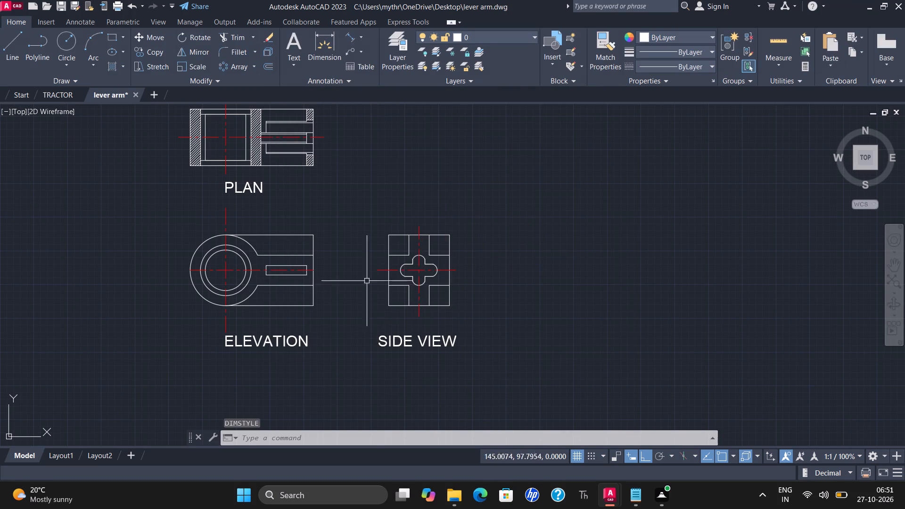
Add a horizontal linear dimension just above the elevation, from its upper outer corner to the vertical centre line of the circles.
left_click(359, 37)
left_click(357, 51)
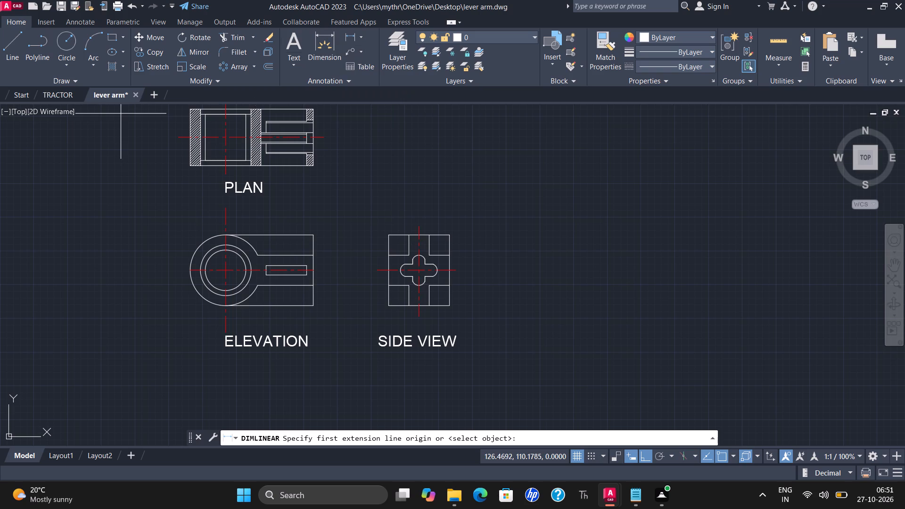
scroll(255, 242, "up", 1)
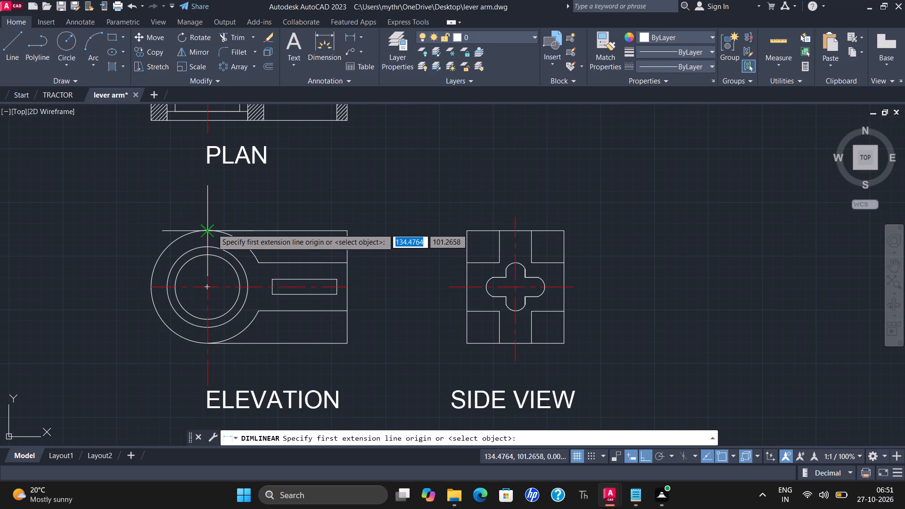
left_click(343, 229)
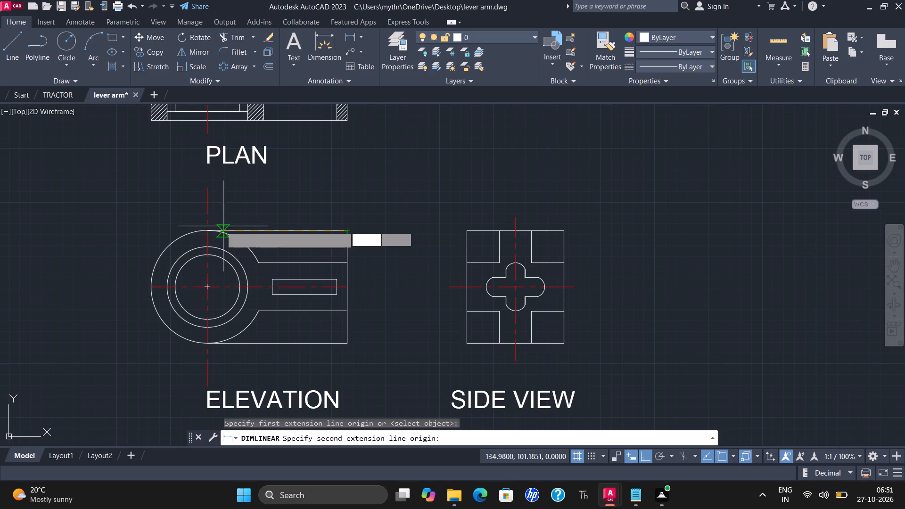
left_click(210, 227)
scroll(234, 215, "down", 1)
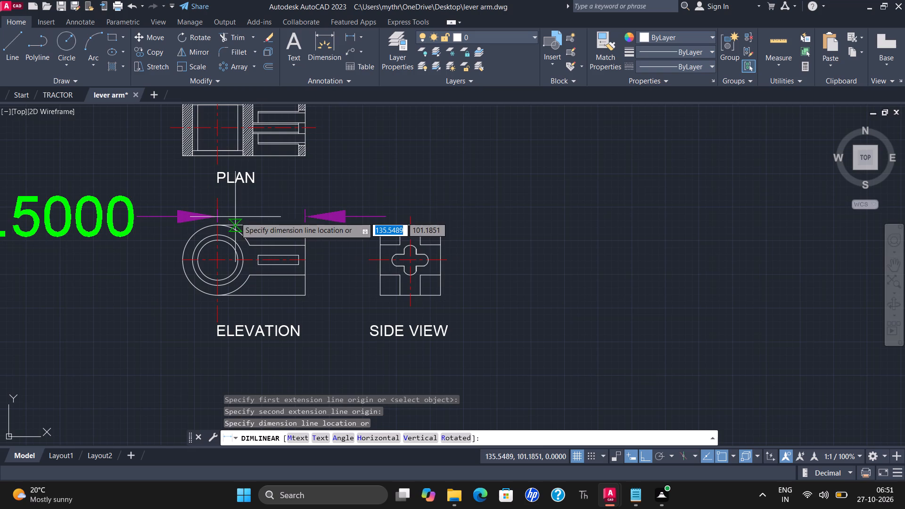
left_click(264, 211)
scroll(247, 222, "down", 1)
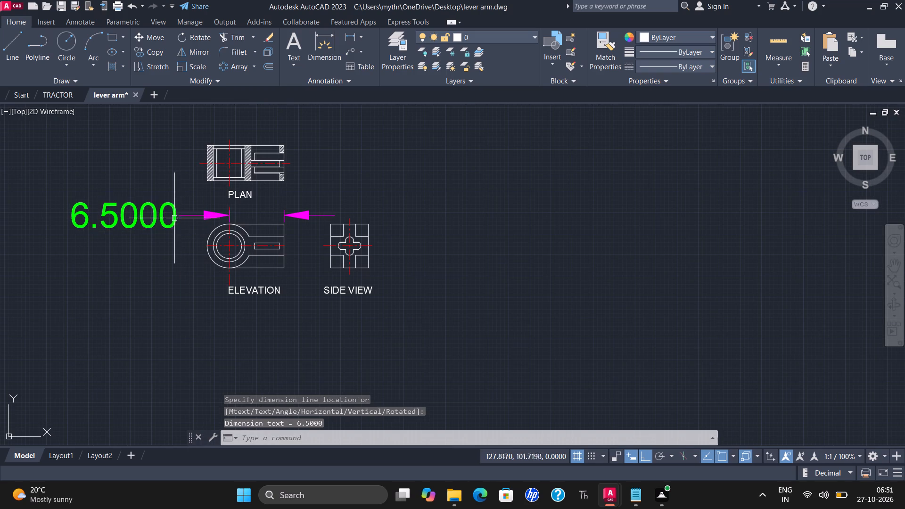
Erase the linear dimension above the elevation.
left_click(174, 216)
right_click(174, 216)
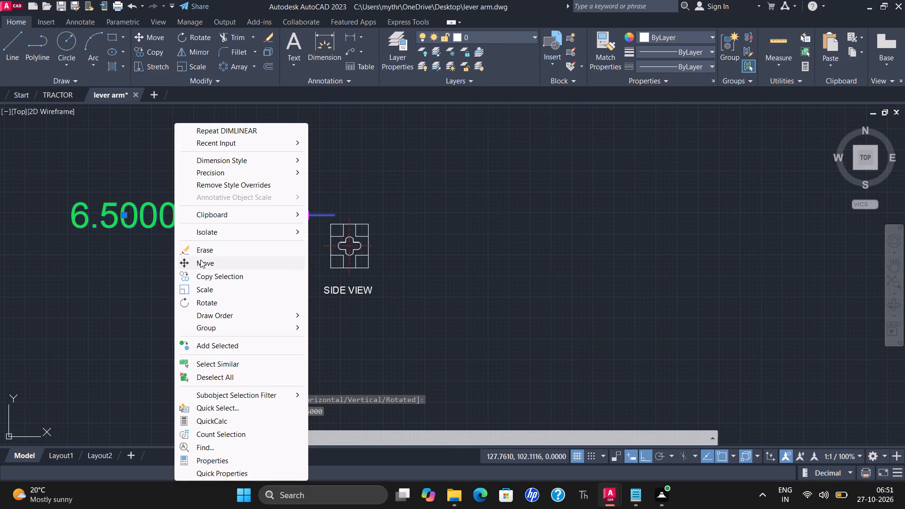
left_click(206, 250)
Modify the Standard dimension style so linear dimensions use a precision of 0.
key("d")
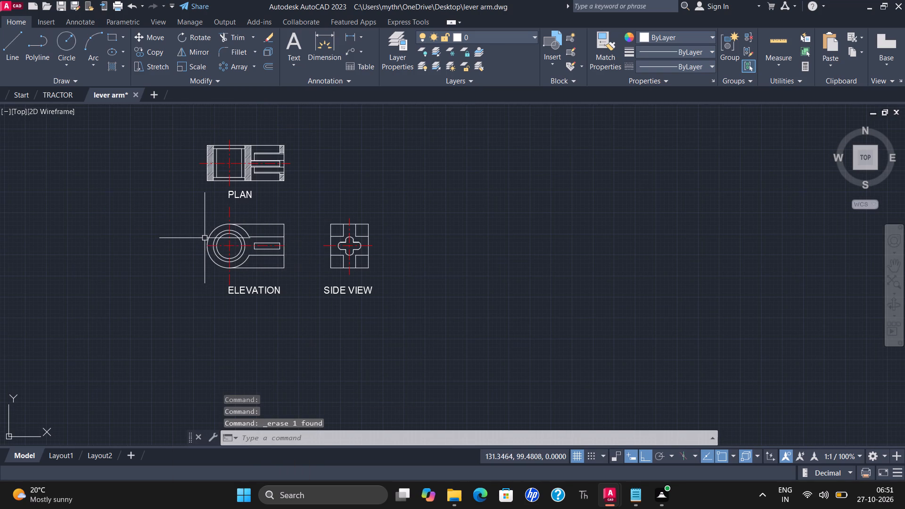
key("Return")
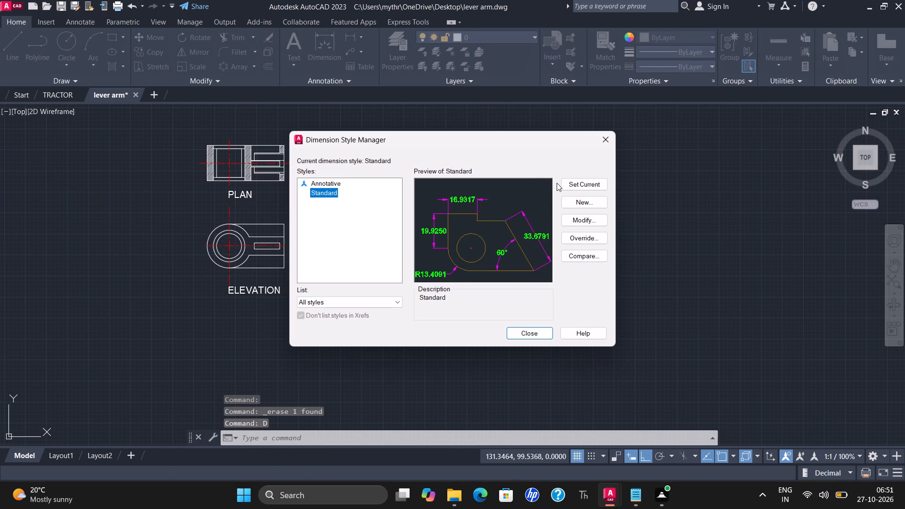
left_click(572, 220)
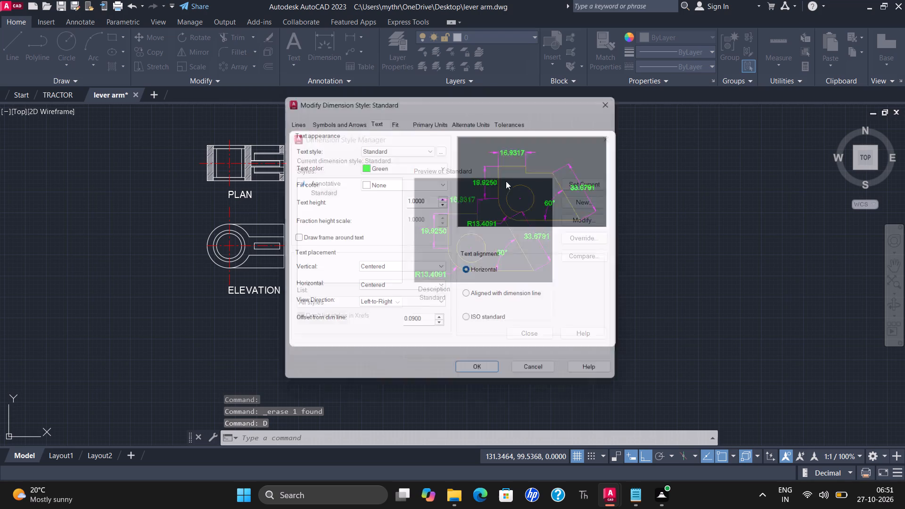
left_click(429, 118)
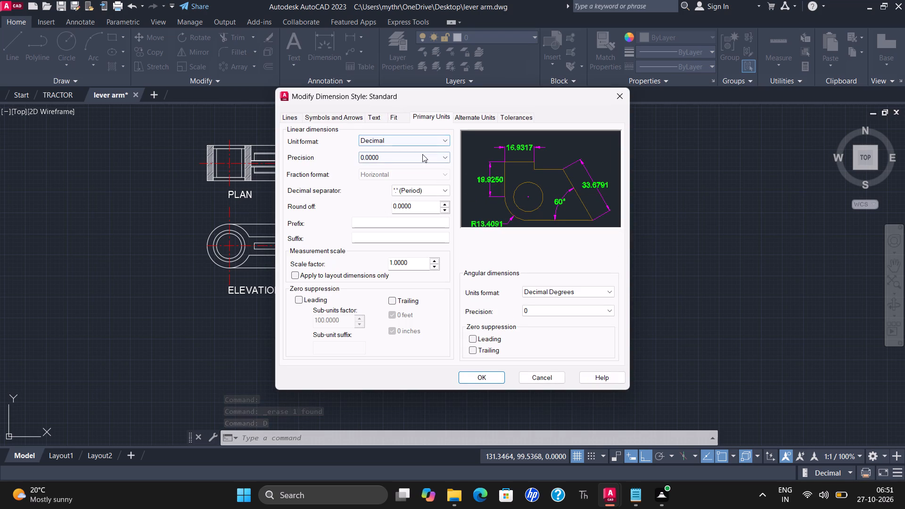
left_click(422, 154)
left_click(405, 170)
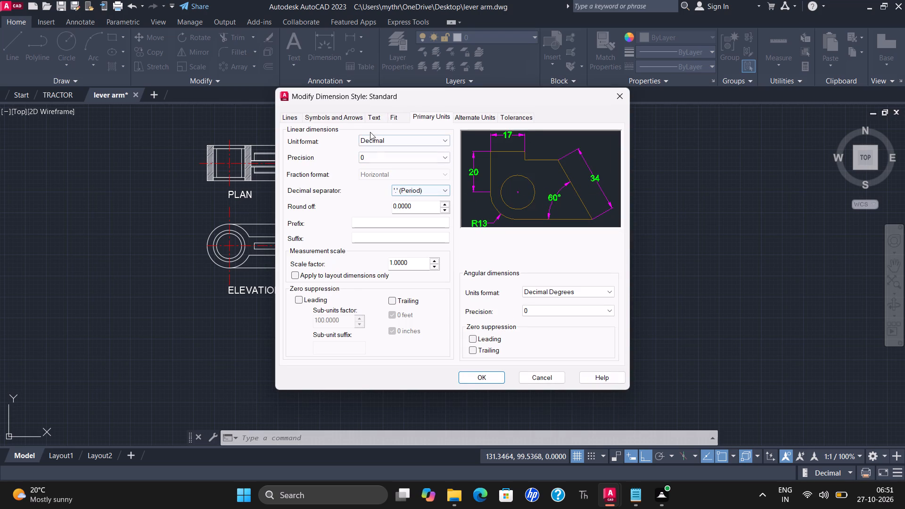
Set the Standard dimension style's text height to 0.5, make the style current and close the style manager.
left_click(370, 118)
double_click(426, 199)
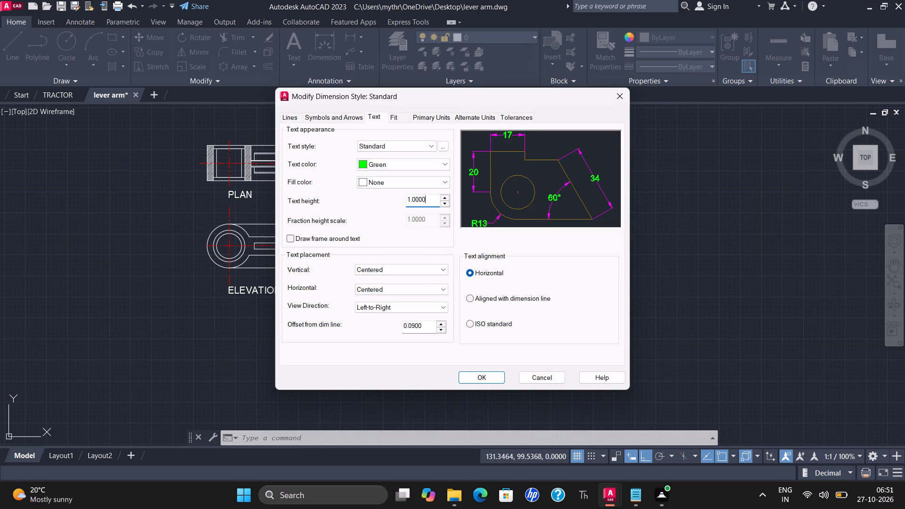
type("0.5")
key("Return")
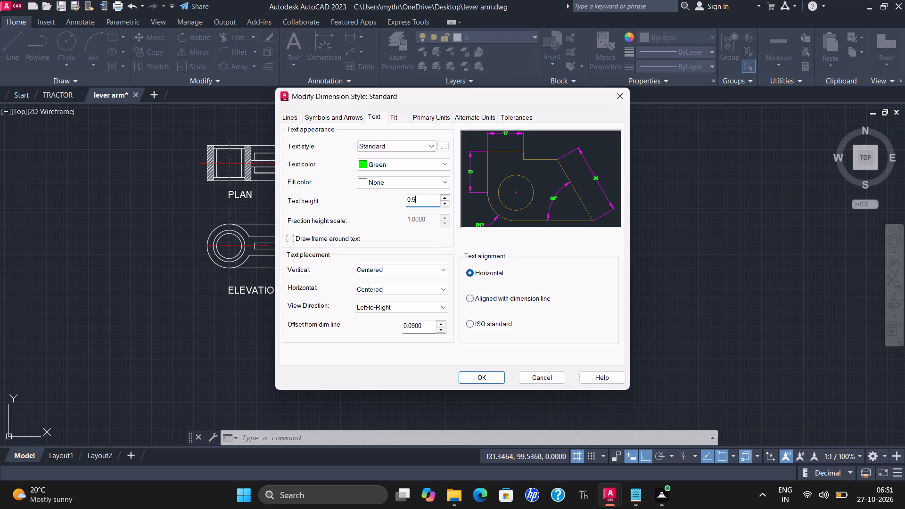
left_click(461, 373)
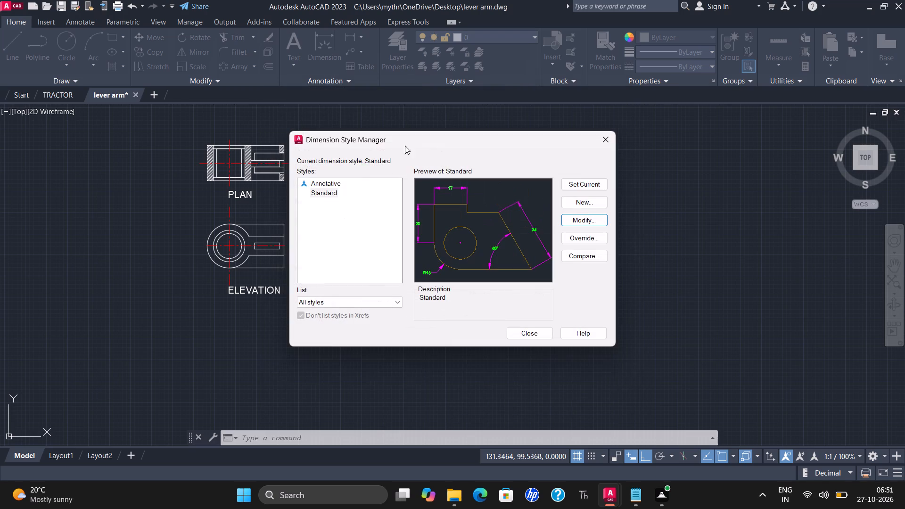
left_click(574, 178)
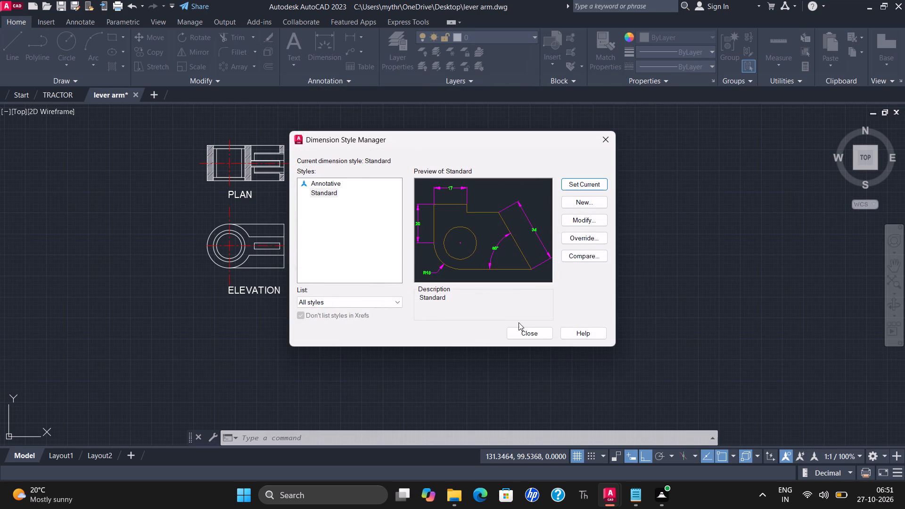
left_click(515, 330)
Add a horizontal linear dimension just above the elevation, from the circles' vertical centre line to the arm's far upper corner.
left_click(346, 33)
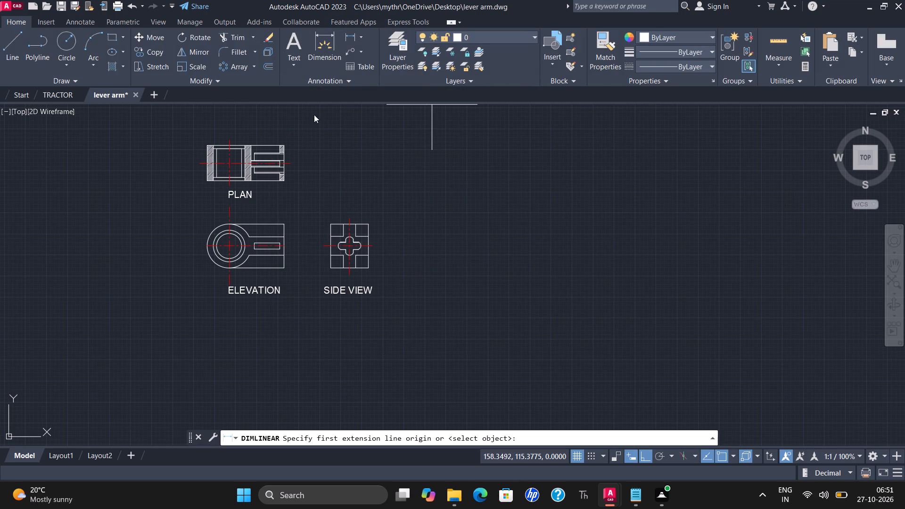
scroll(238, 230, "up", 2)
left_click(209, 213)
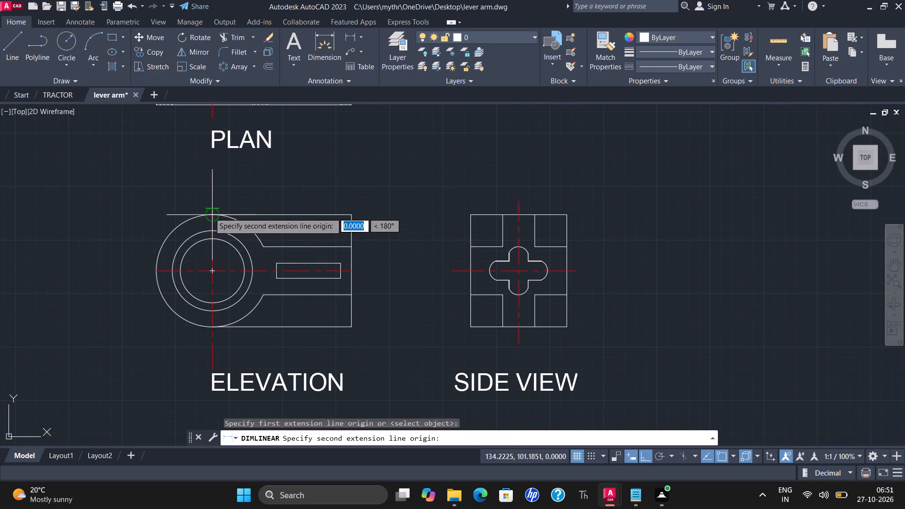
left_click(353, 214)
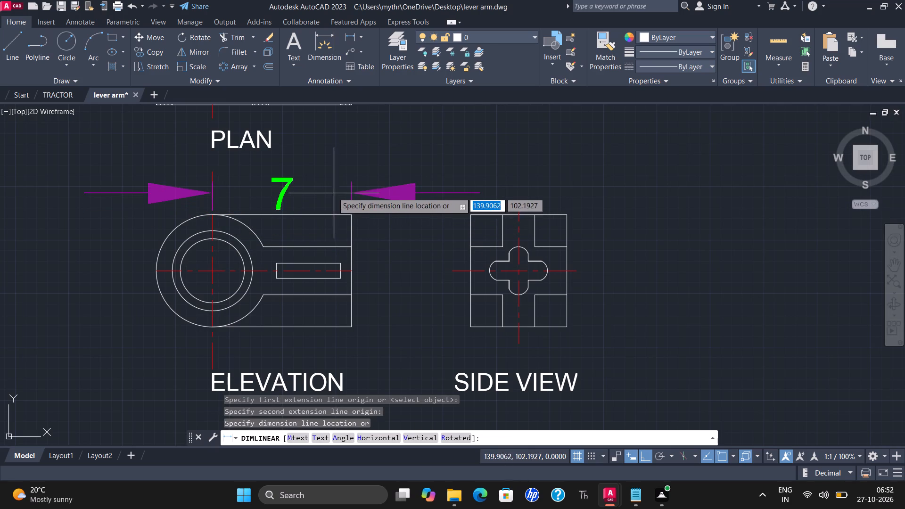
left_click(329, 184)
Set the precision of the horizontal dimension above the elevation to one decimal place.
left_click(280, 180)
right_click(279, 173)
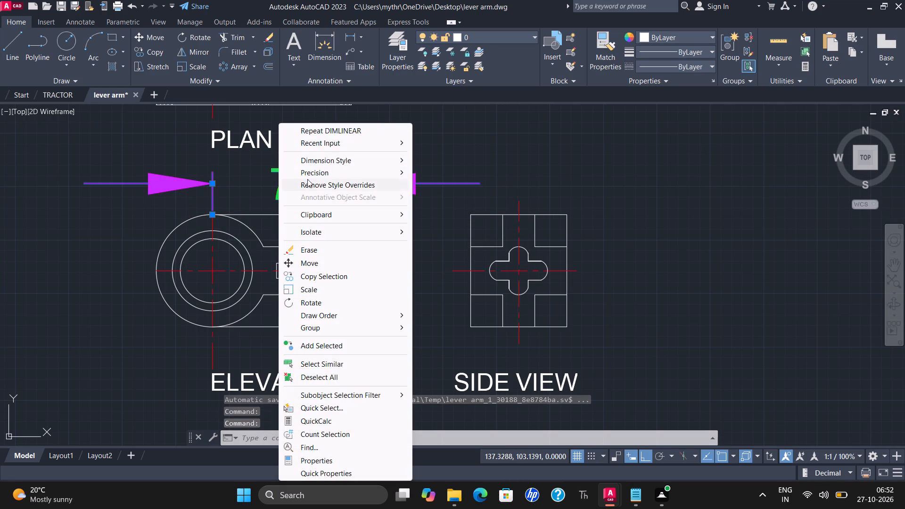
left_click(310, 175)
left_click(424, 187)
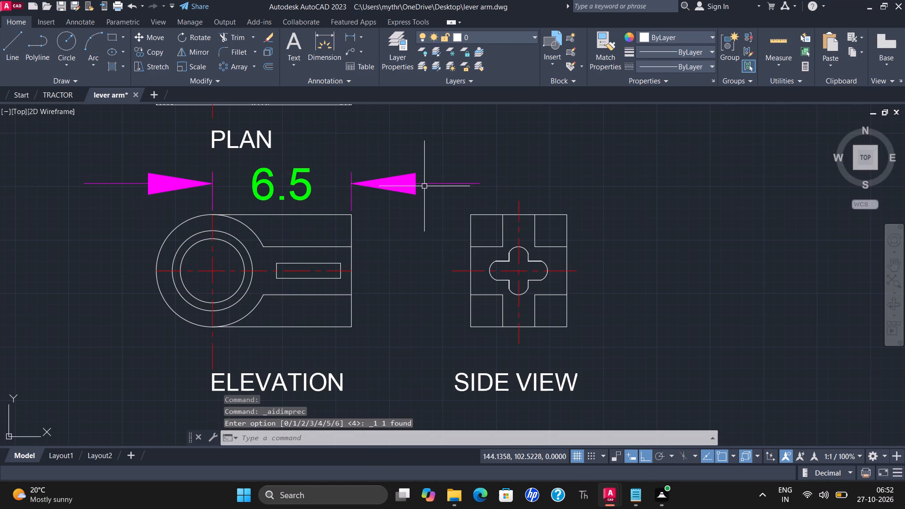
Set the Standard dimension style's text height to 0.3, make the style current and close the style manager.
key("d")
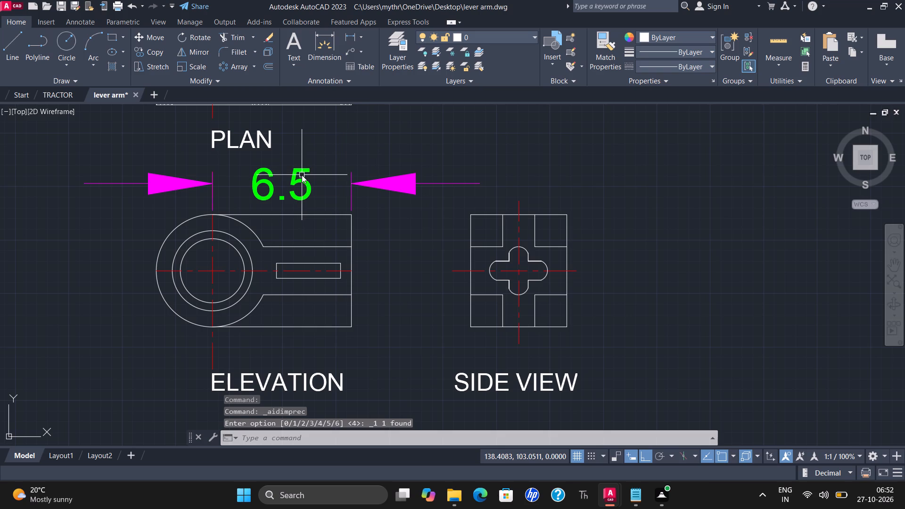
key("Return")
left_click(576, 225)
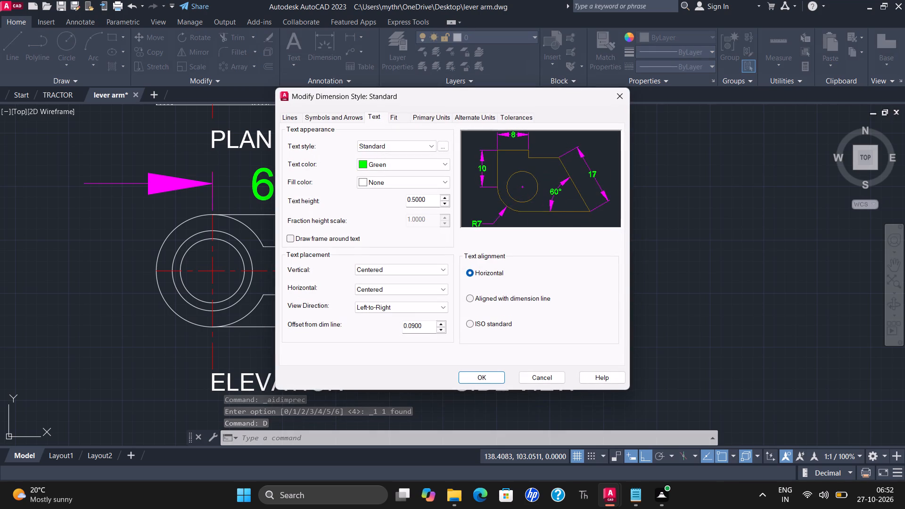
left_click(426, 199)
left_click(426, 199)
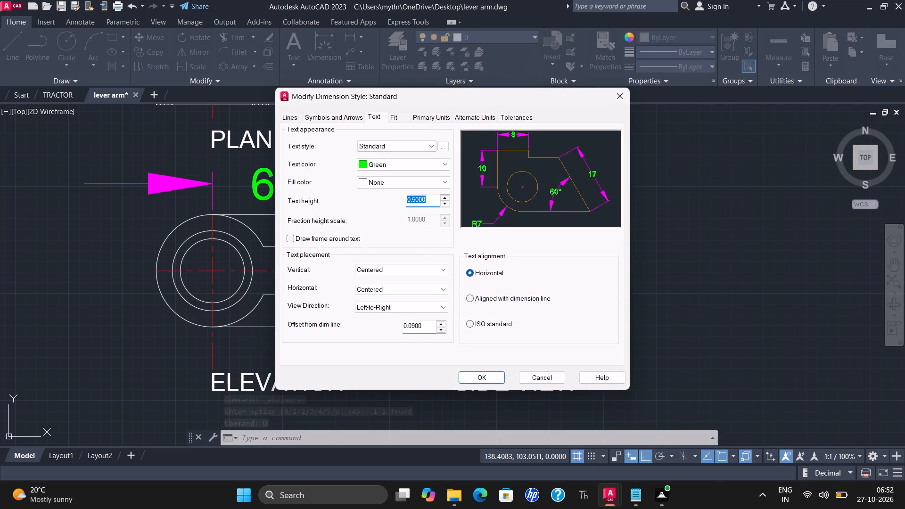
type("0.3")
key("Return")
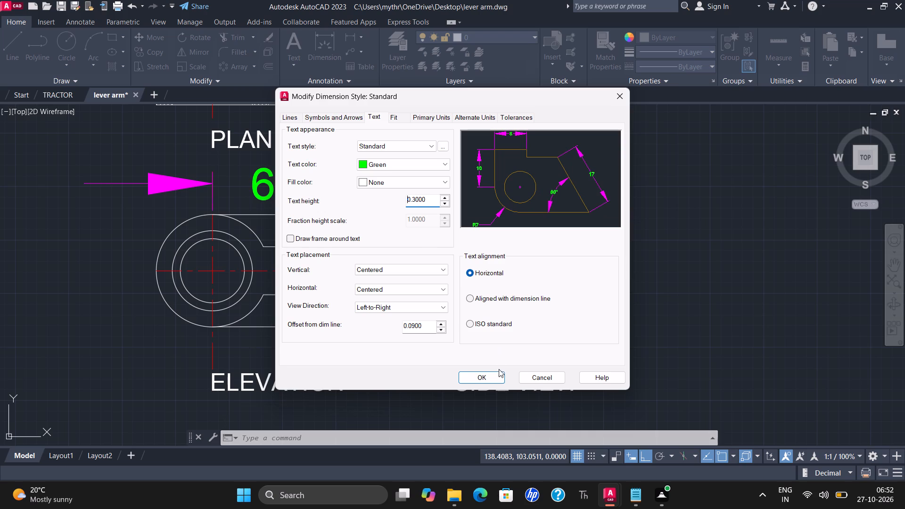
left_click(472, 373)
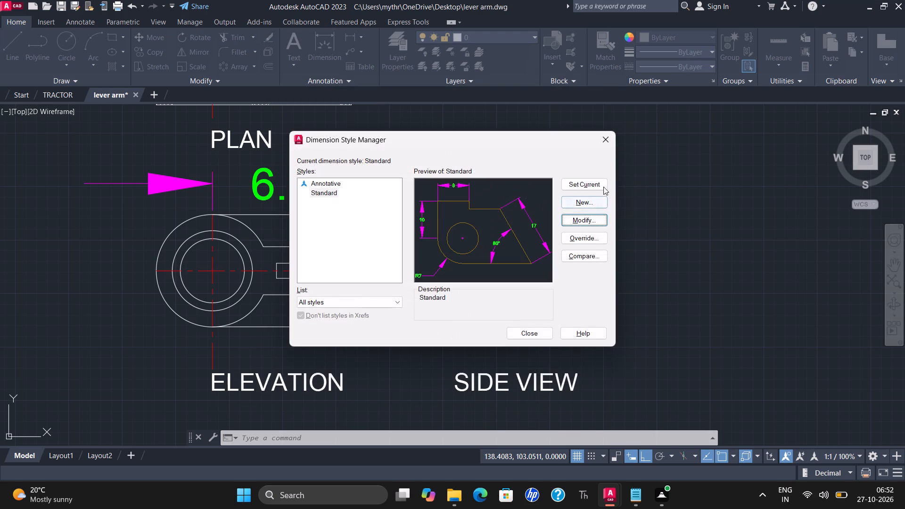
left_click(603, 182)
left_click(510, 339)
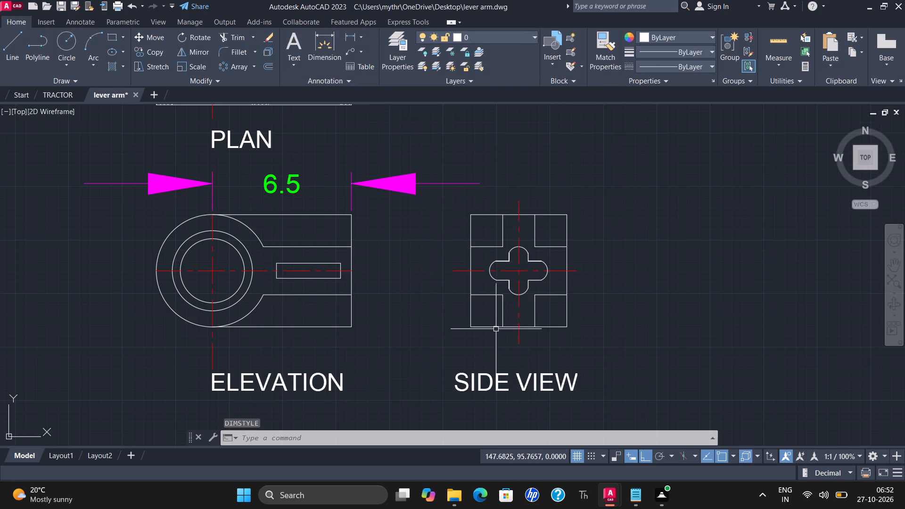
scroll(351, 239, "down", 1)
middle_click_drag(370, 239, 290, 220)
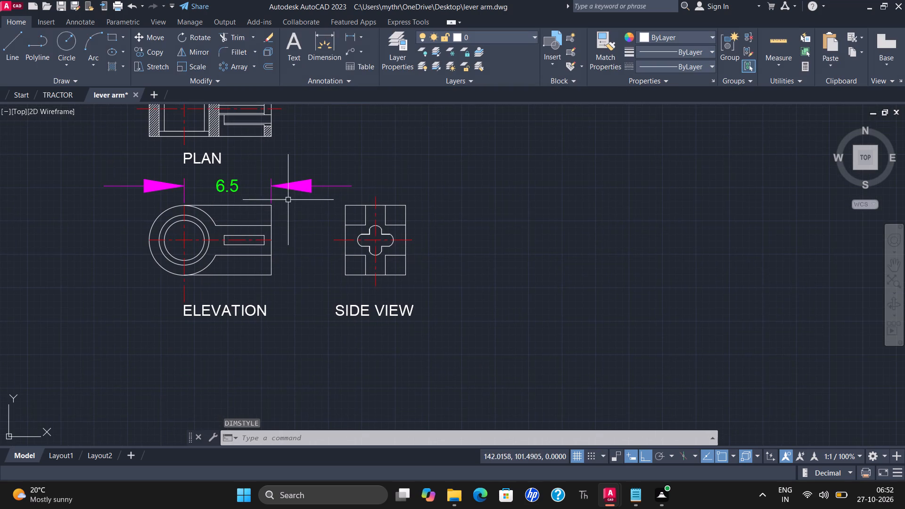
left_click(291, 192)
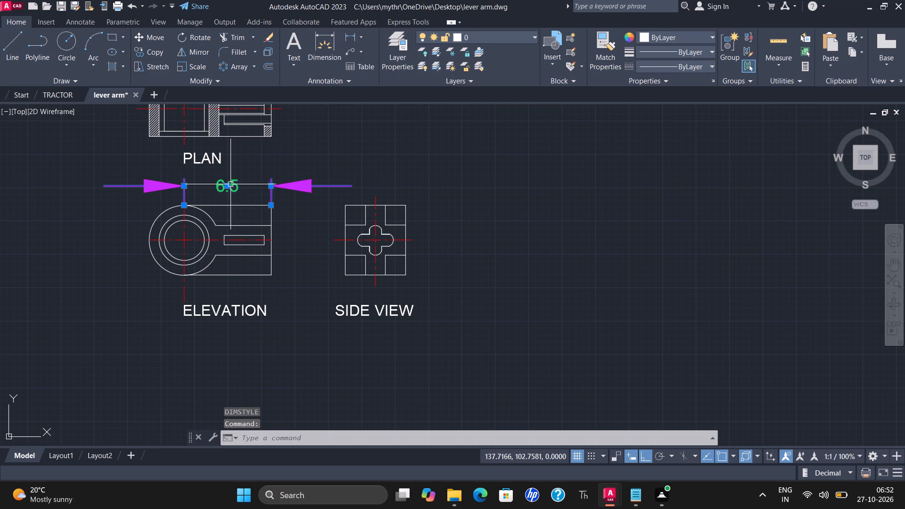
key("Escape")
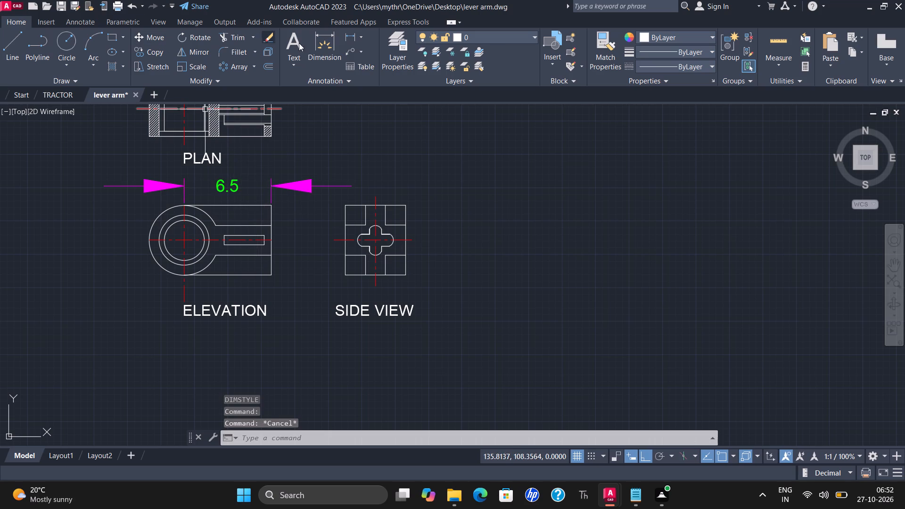
Add a vertical linear dimension for the height of the elevation's rectangular slot, placed between the elevation and the side view.
left_click(349, 38)
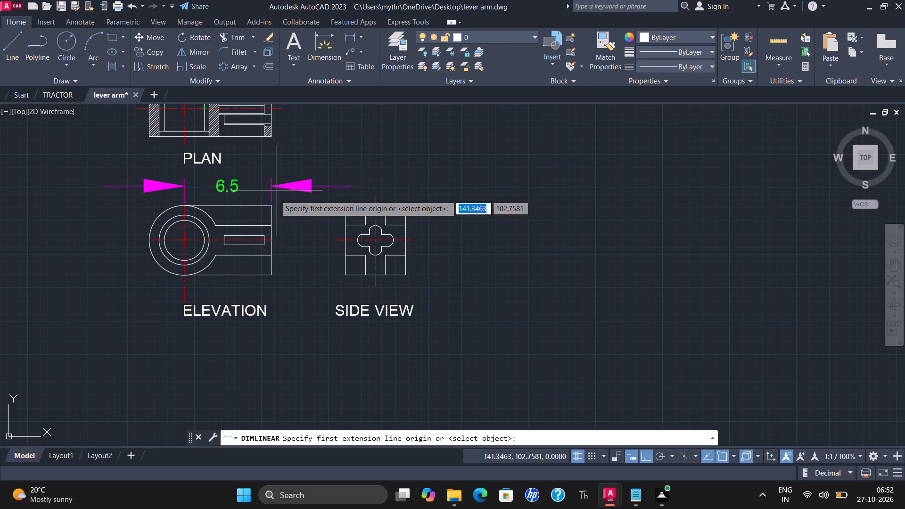
scroll(261, 250, "up", 3)
left_click(260, 226)
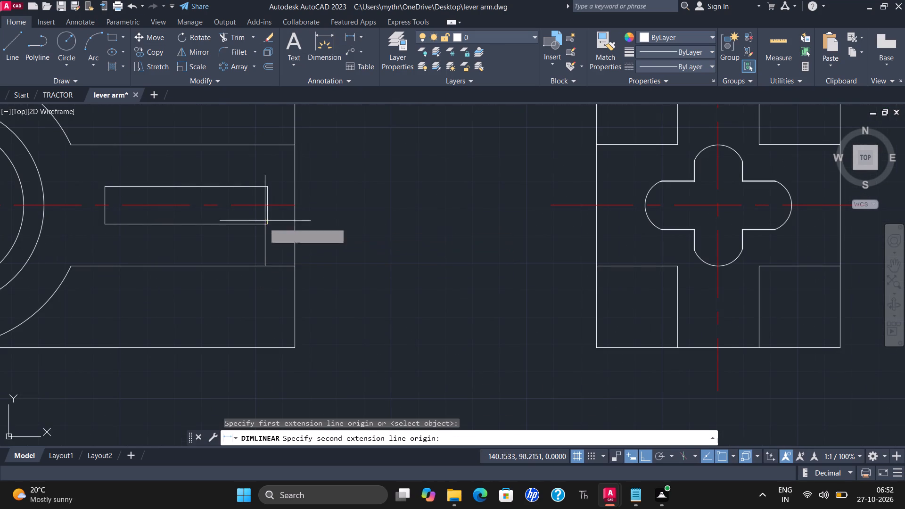
left_click(267, 188)
scroll(345, 204, "down", 2)
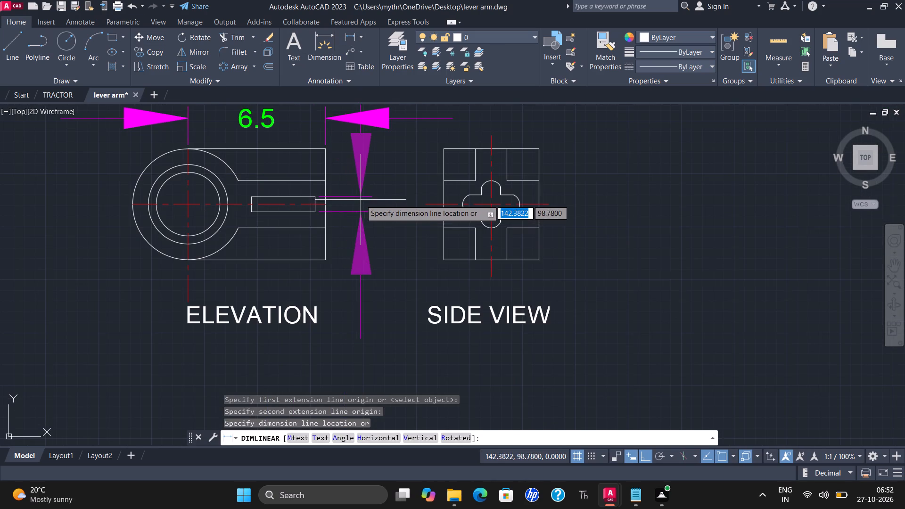
middle_click_drag(357, 201, 303, 209)
scroll(353, 202, "down", 1)
left_click(305, 207)
right_click(305, 207)
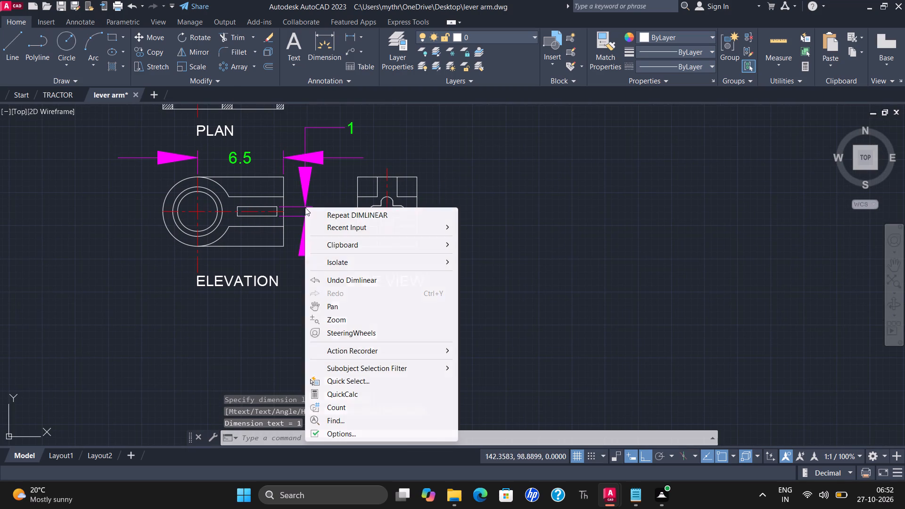
left_click(307, 208)
key("Escape")
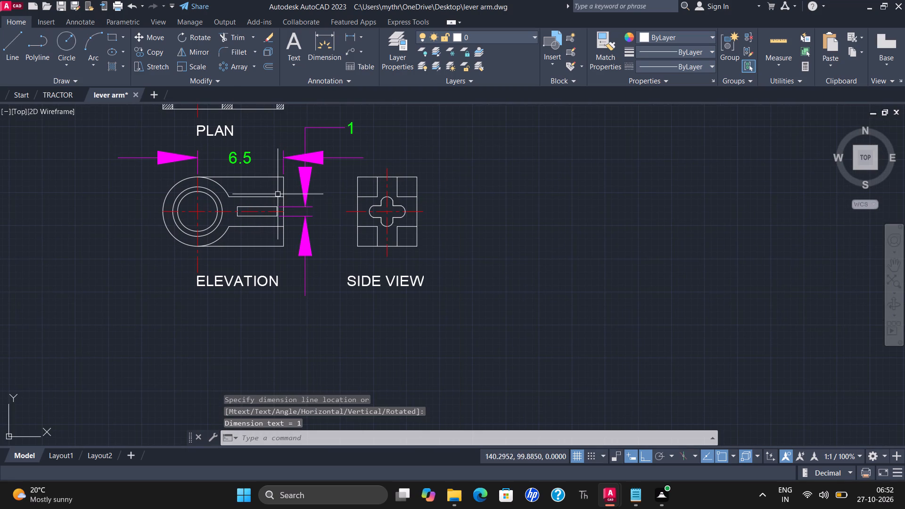
Set the Standard dimension style's arrow size to 0.3, make the style current and close the style manager.
key("d")
key("Return")
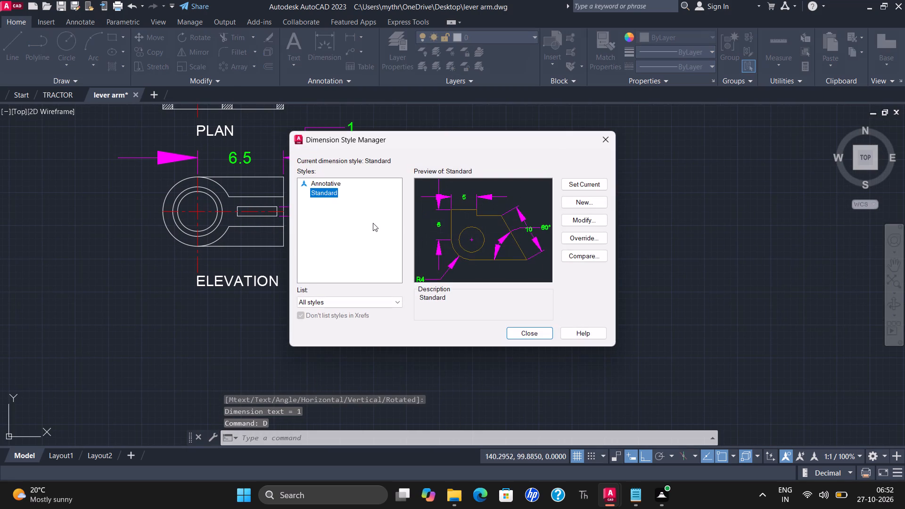
left_click(587, 219)
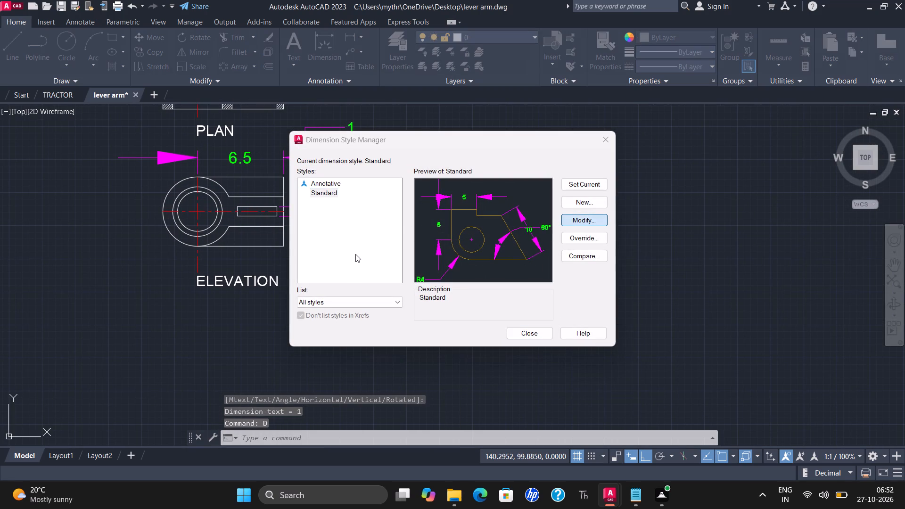
left_click(328, 113)
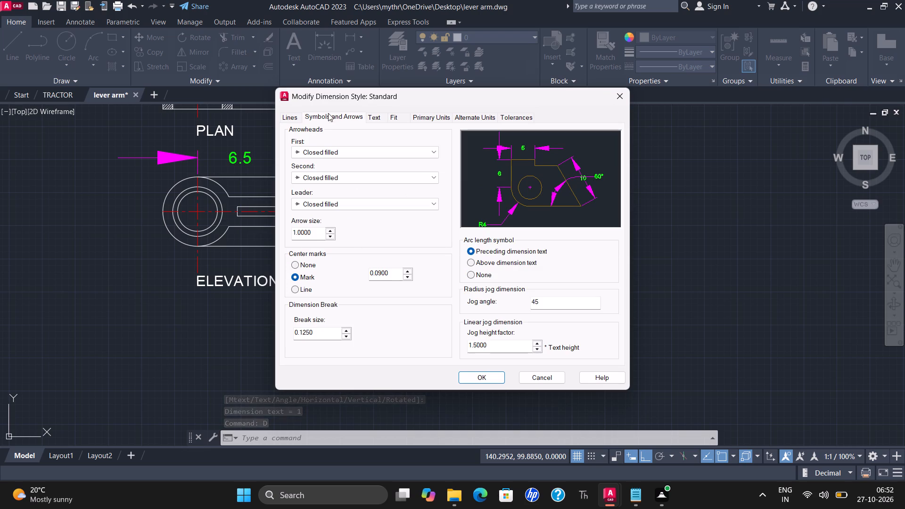
double_click(313, 234)
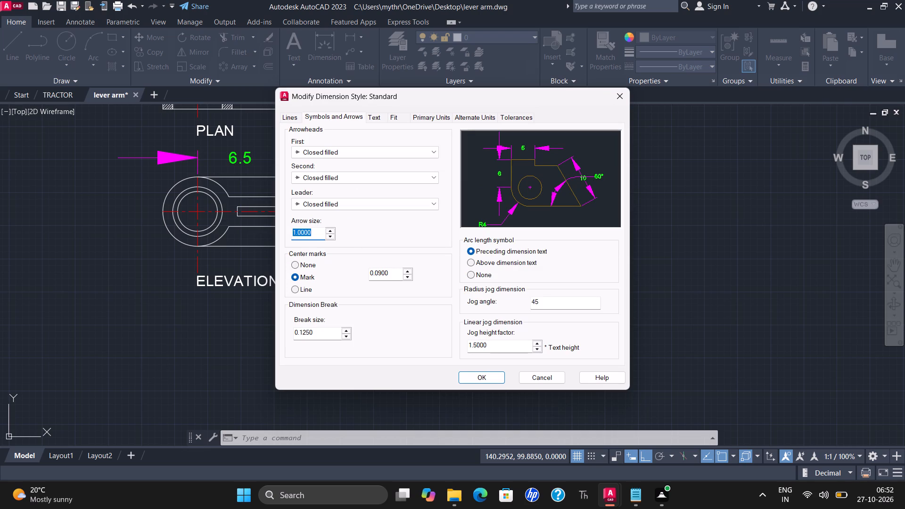
type("0.3")
key("Return")
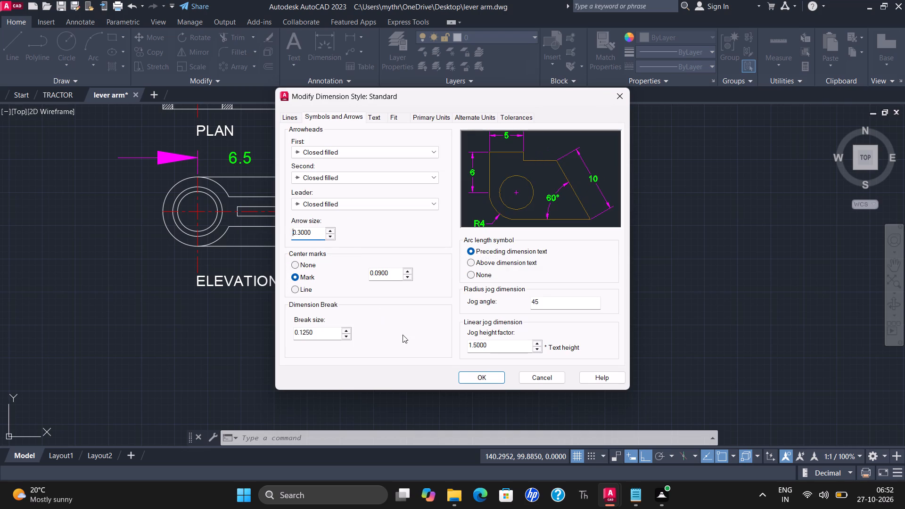
left_click(492, 373)
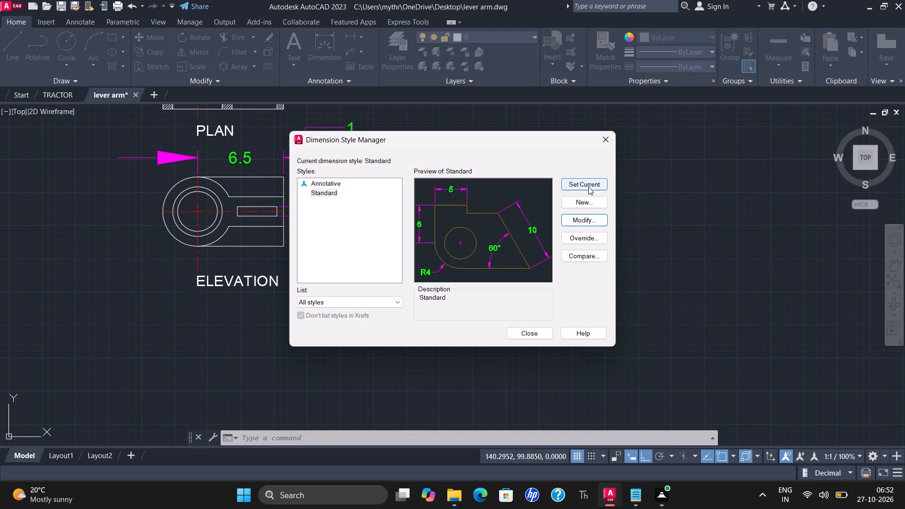
left_click(588, 187)
left_click(522, 335)
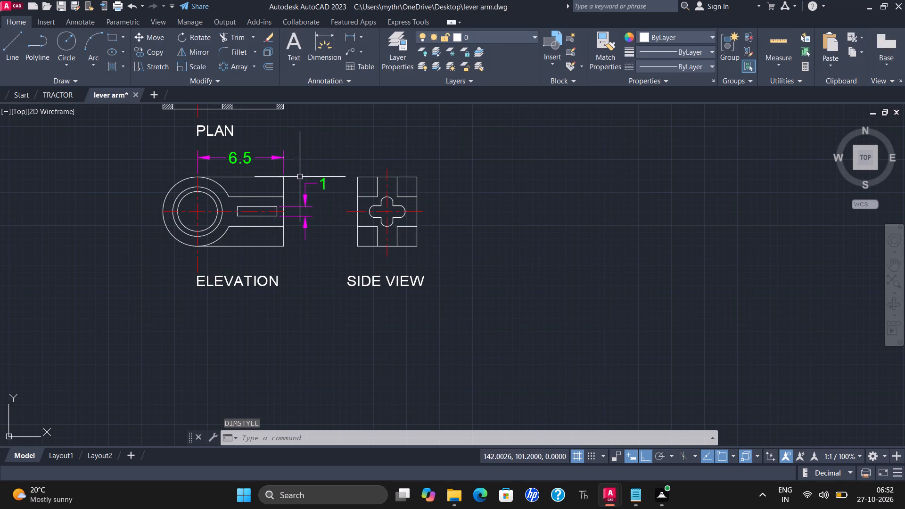
Move the slot-height dimension's text down in line with the slot and shift the dimension closer to the elevation's outer edge.
left_click(304, 206)
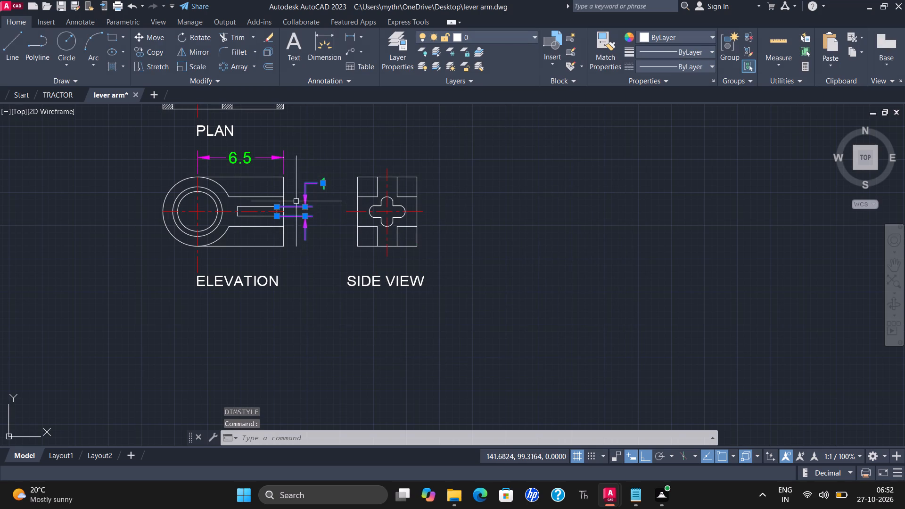
key("Escape")
left_click(322, 186)
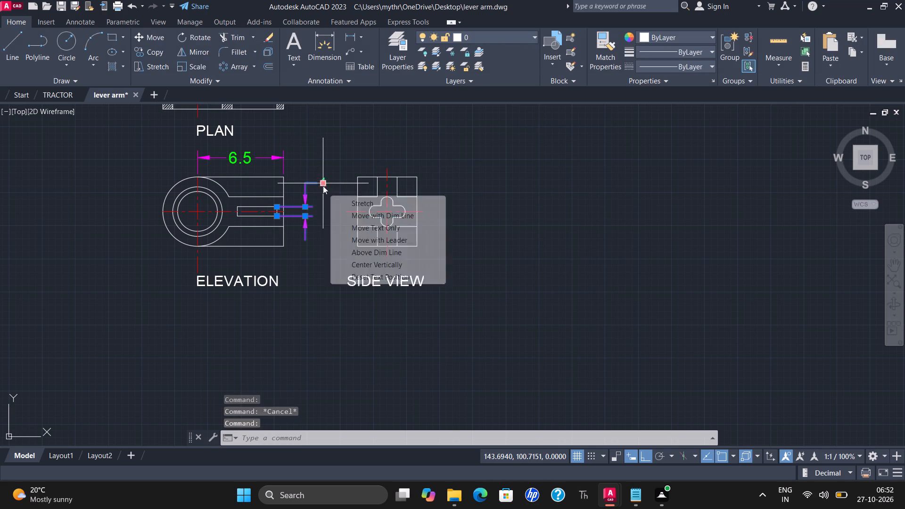
left_click(323, 186)
scroll(307, 211, "up", 2)
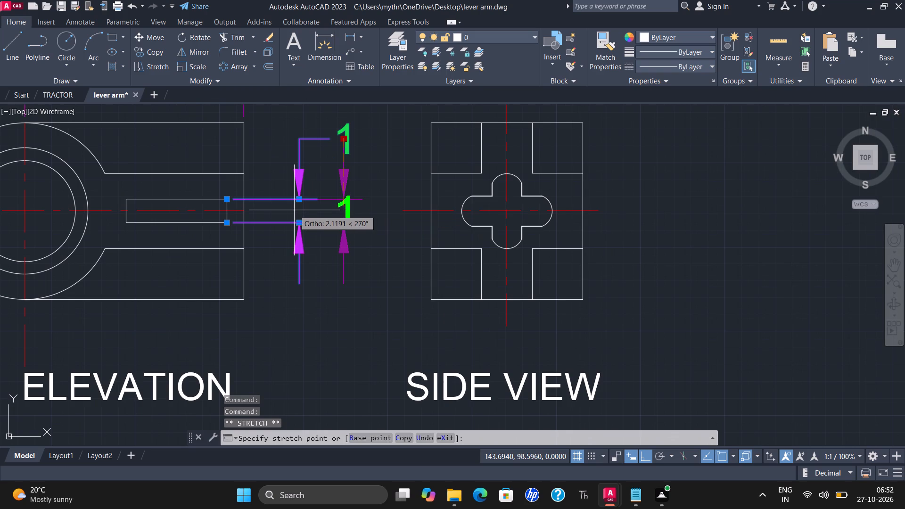
left_click(294, 210)
left_click_drag(342, 211, 336, 212)
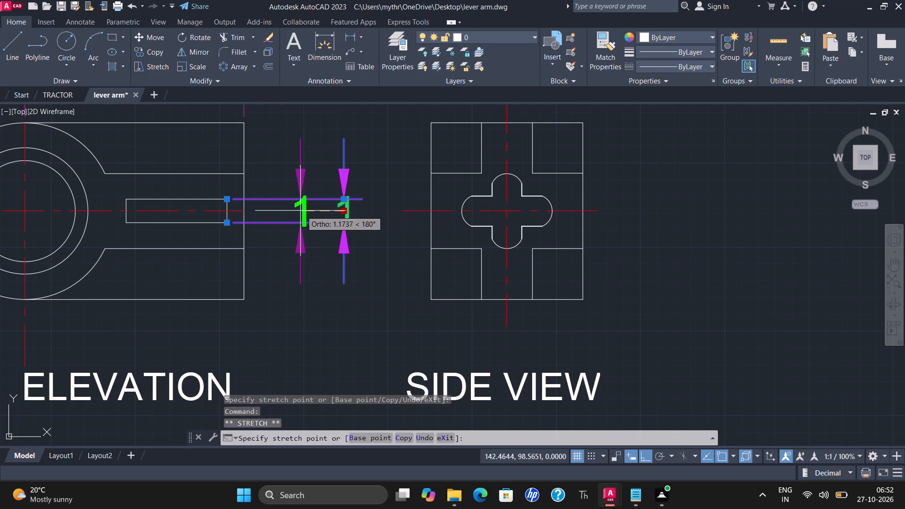
left_click(286, 209)
Set the precision of the elevation's slot-height dimension to one decimal place (0.0).
right_click(289, 205)
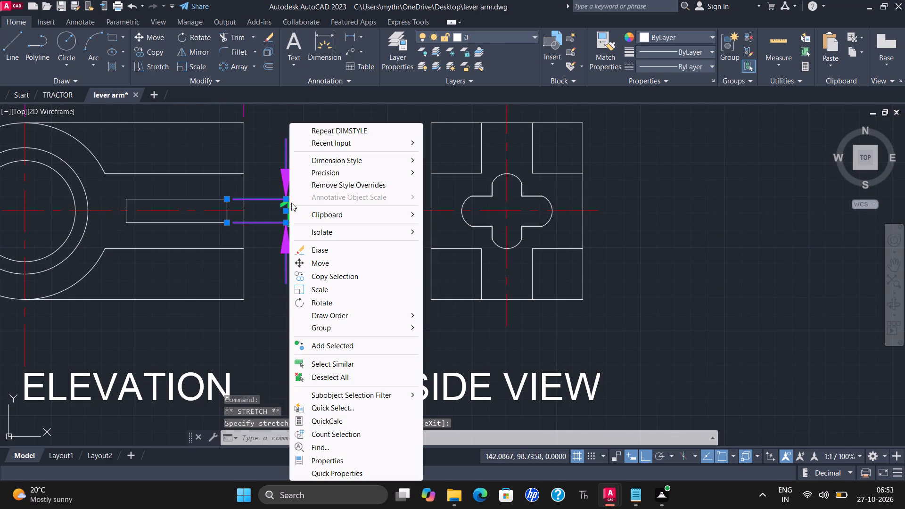
left_click(324, 173)
left_click(438, 186)
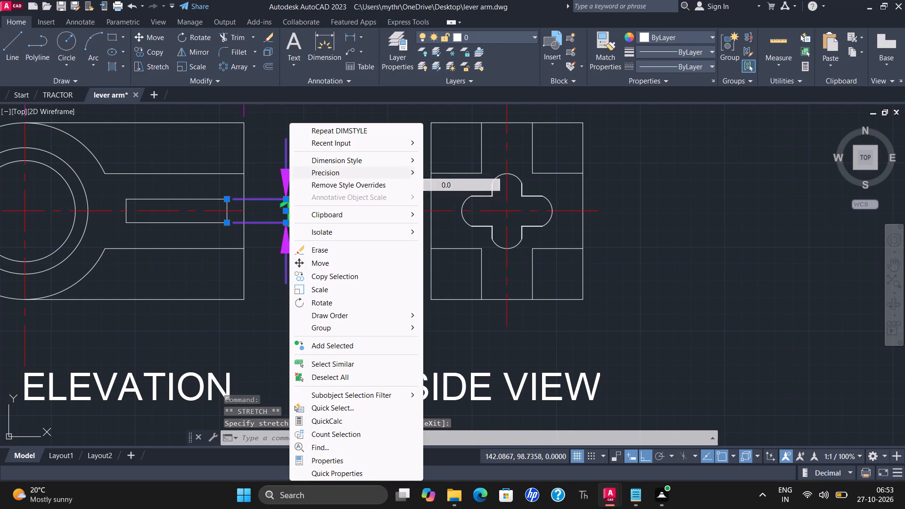
key("Escape")
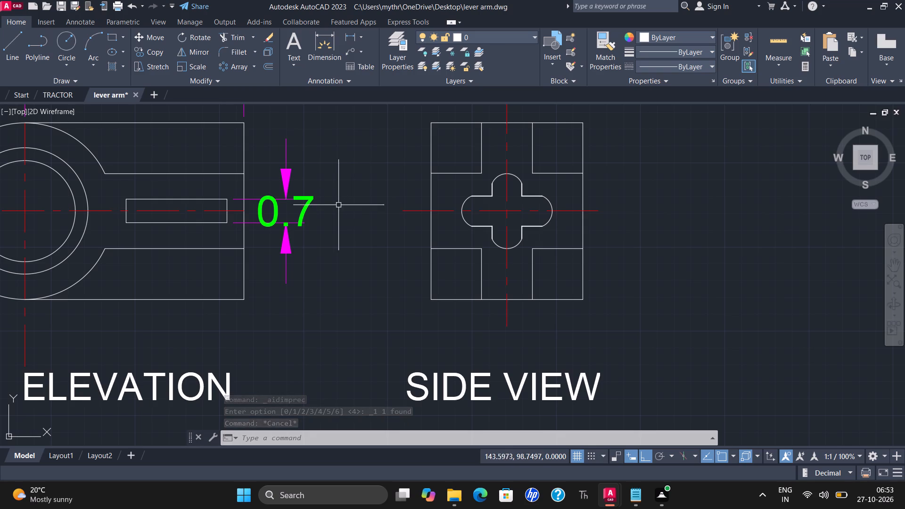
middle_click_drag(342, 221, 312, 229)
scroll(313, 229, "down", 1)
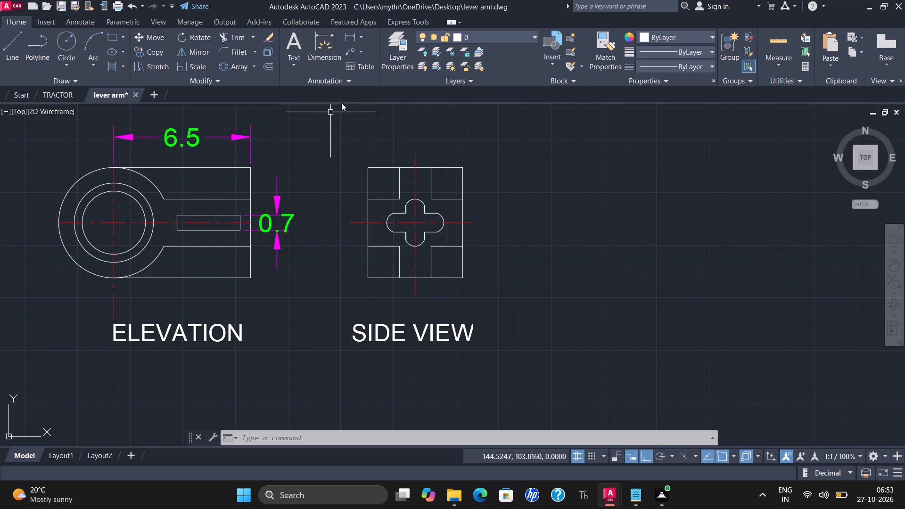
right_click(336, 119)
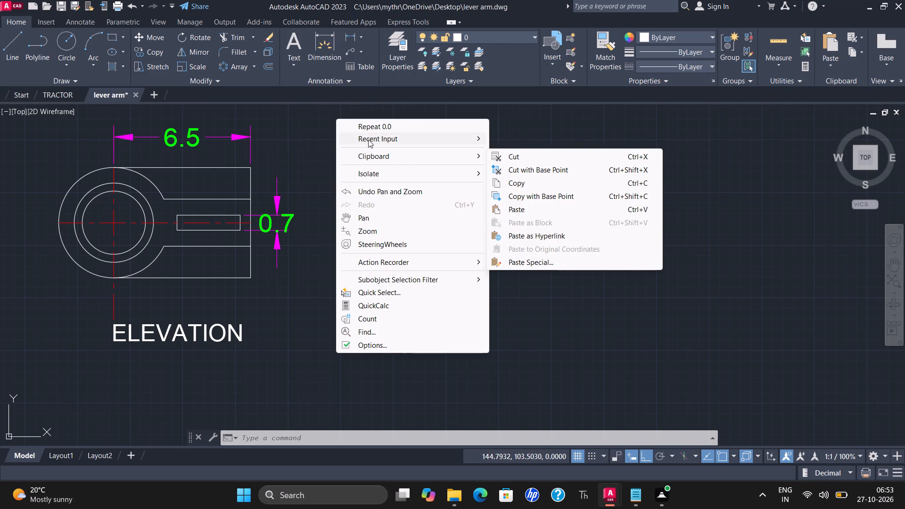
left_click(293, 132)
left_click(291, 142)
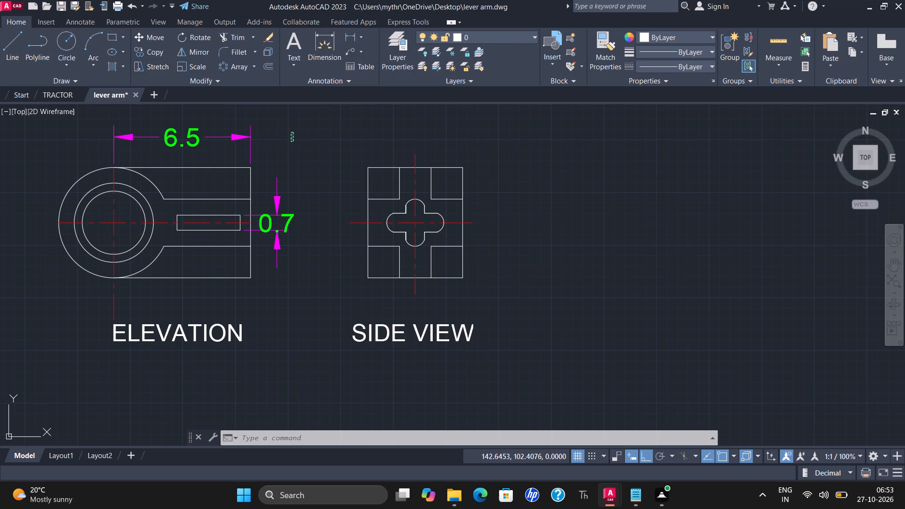
Add a horizontal linear dimension for the length of the elevation's rectangular slot, placed just above the slot.
left_click(352, 38)
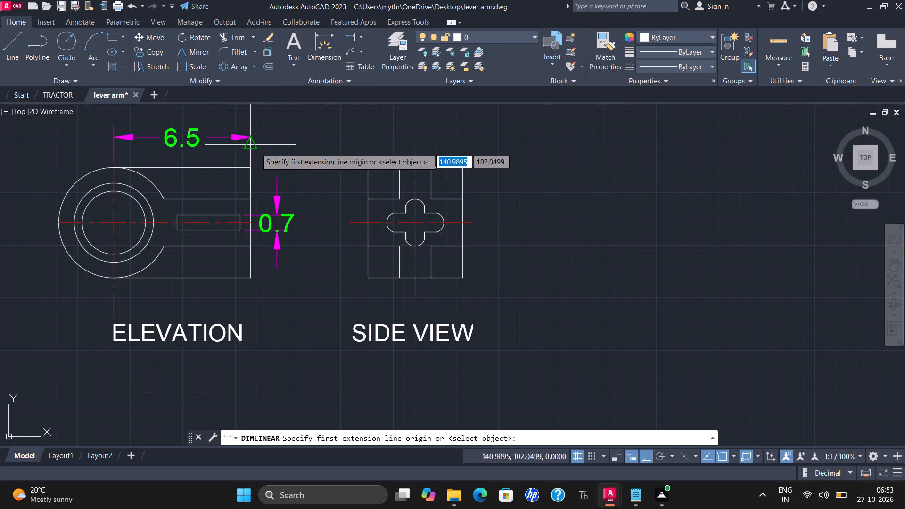
scroll(235, 213, "up", 2)
left_click(237, 215)
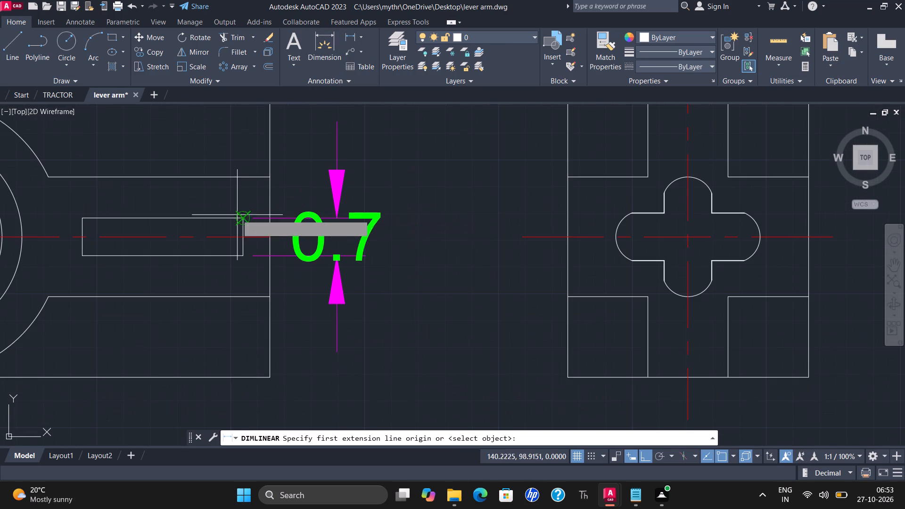
left_click(87, 218)
scroll(101, 181, "down", 1)
middle_click_drag(101, 181, 102, 181)
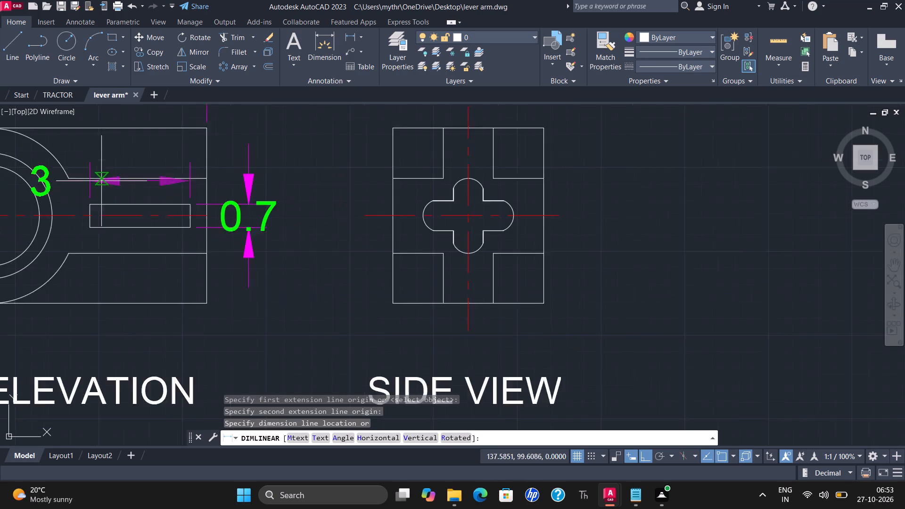
middle_click_drag(102, 181, 219, 198)
scroll(209, 198, "down", 1)
left_click(214, 179)
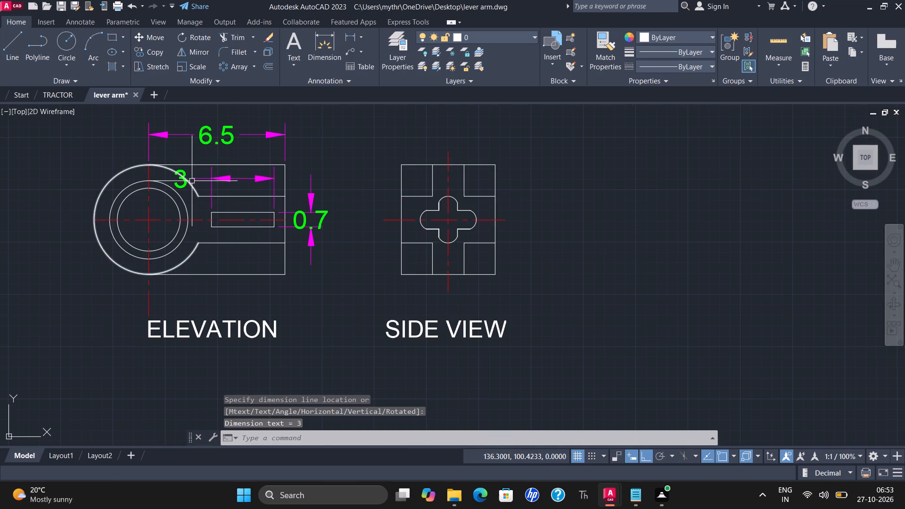
Move the slot-length dimension's text along its dimension line to the middle between the two arrows.
left_click(198, 179)
left_click(180, 178)
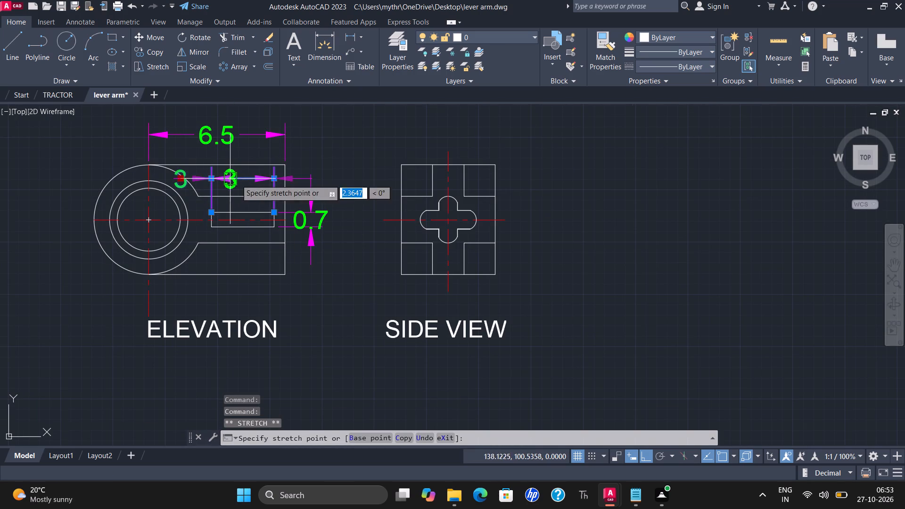
left_click(243, 179)
Add a horizontal linear dimension for the arm's lower inner edge, from the round head to the free end, placed below the elevation.
middle_click_drag(246, 199, 184, 170)
scroll(246, 199, "down", 1)
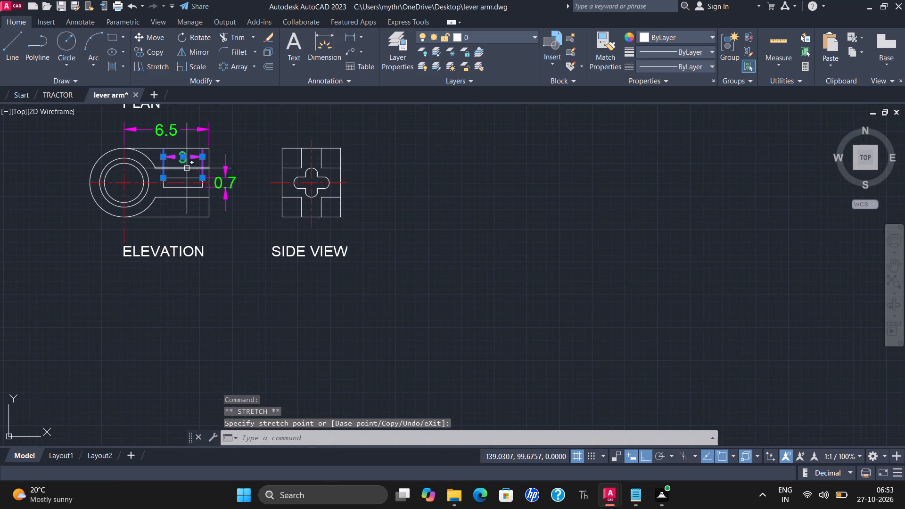
right_click(187, 168)
left_click(241, 134)
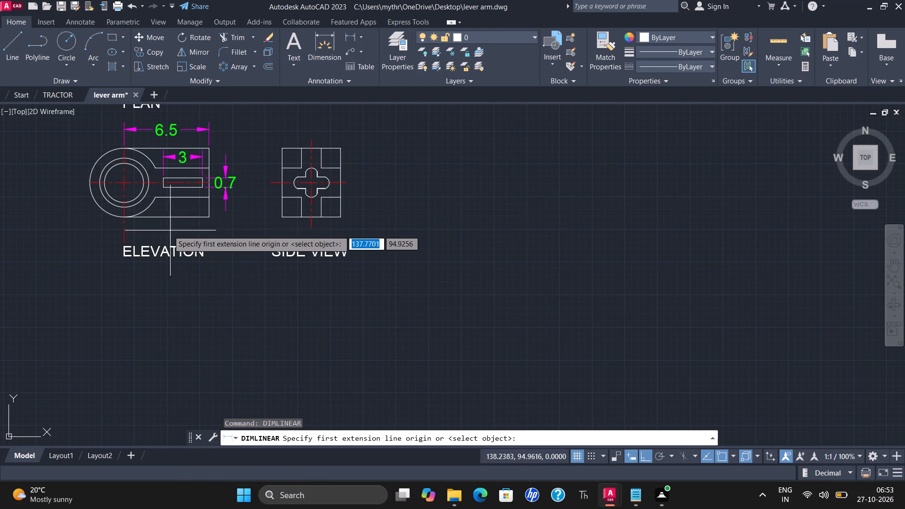
scroll(161, 224, "up", 1)
middle_click_drag(157, 221, 222, 192)
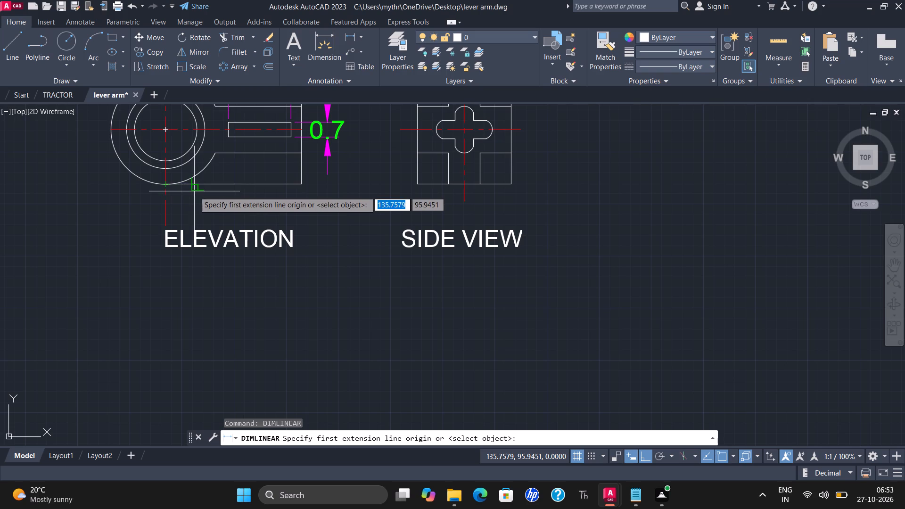
left_click(214, 155)
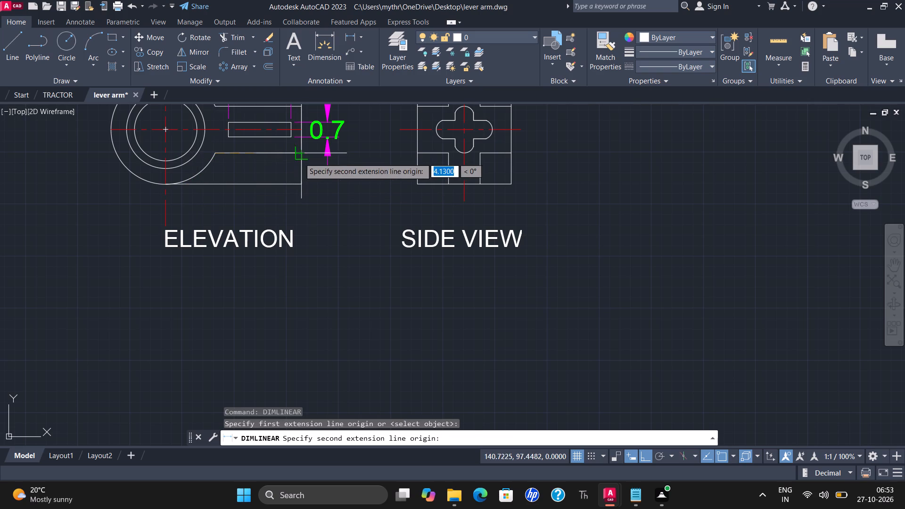
left_click(299, 158)
left_click(282, 201)
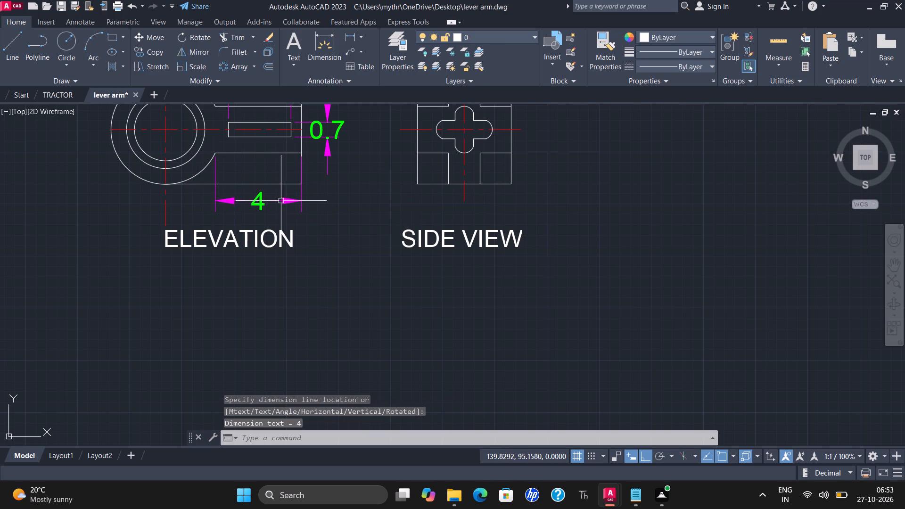
Set the precision of the arm-length dimension below the elevation to one decimal place (0.0).
left_click(240, 199)
right_click(239, 199)
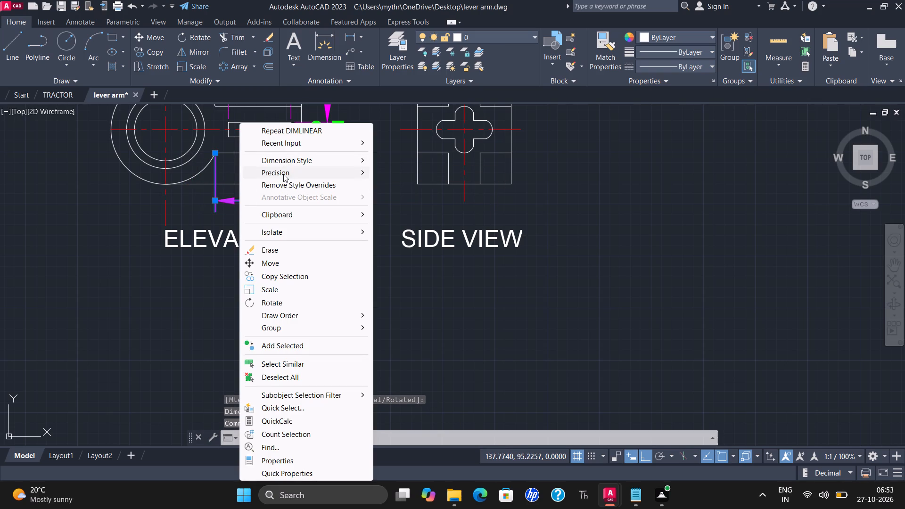
left_click(284, 176)
left_click(395, 185)
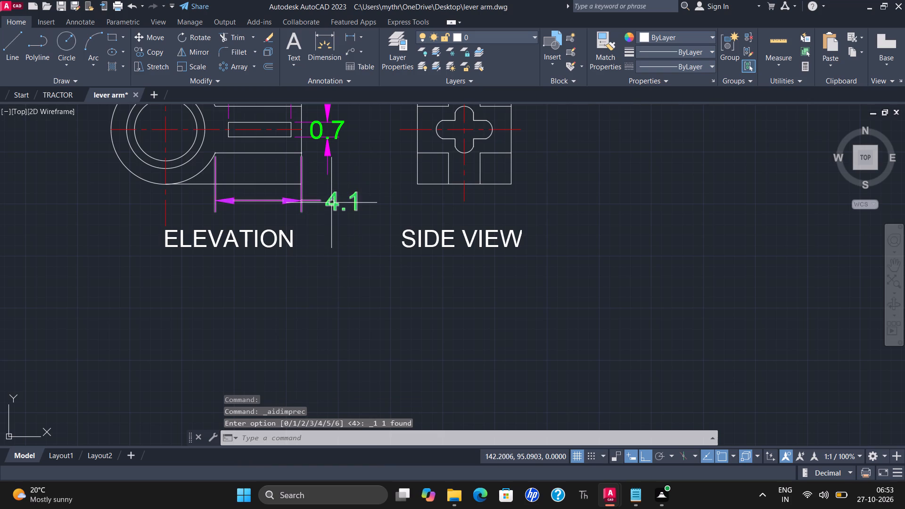
Move the arm-length dimension's text back between its arrows, below the elevation, and deselect the dimension.
left_click(331, 203)
left_click_drag(342, 200, 337, 201)
left_click(251, 197)
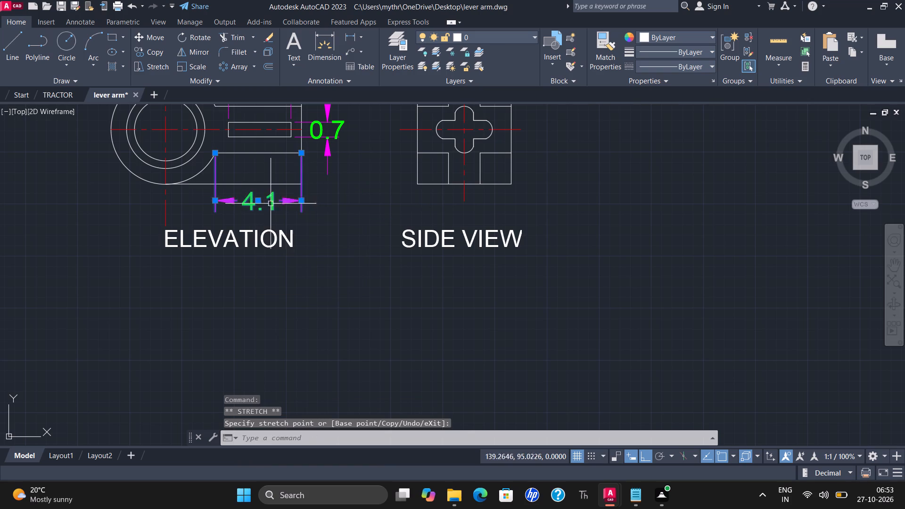
middle_click_drag(332, 200, 275, 236)
scroll(332, 200, "down", 1)
scroll(280, 236, "down", 1)
key("Escape")
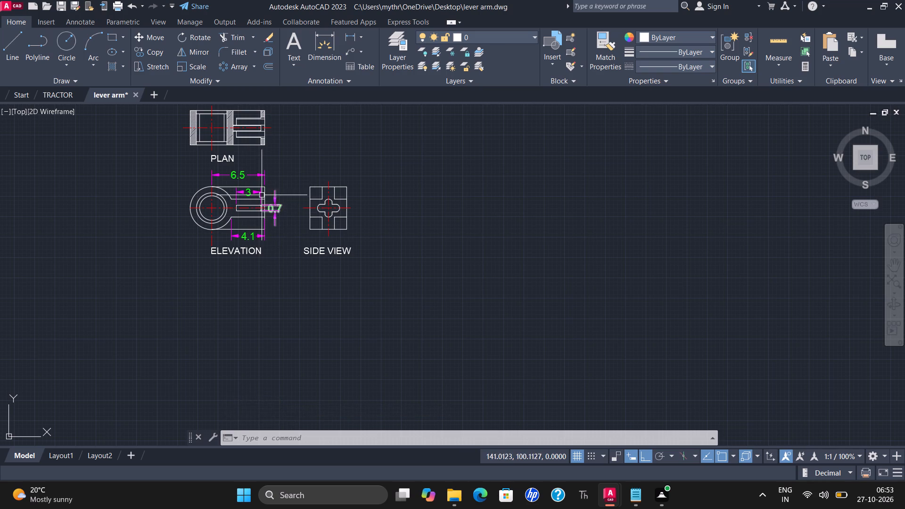
Add a horizontal linear dimension from the slot's outer end to the arm's free end, in line with the slot-length dimension.
scroll(261, 195, "up", 2)
right_click(257, 191)
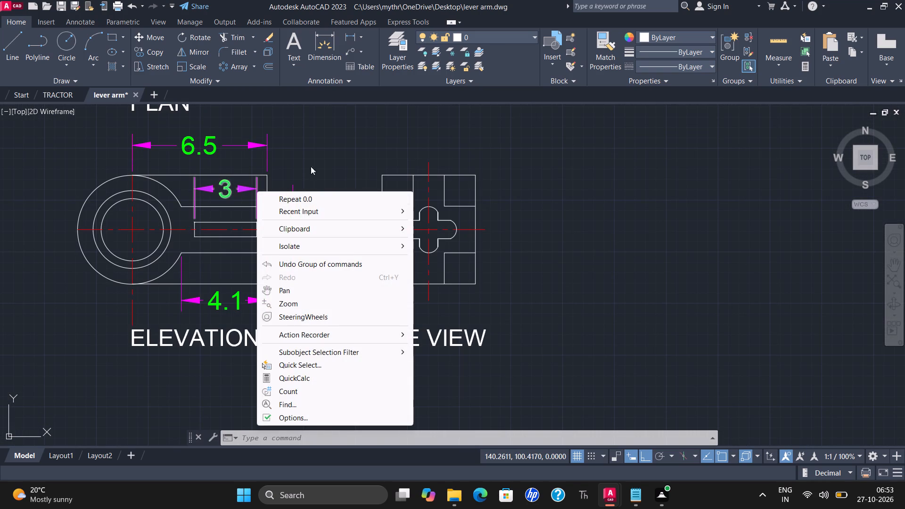
key("Escape")
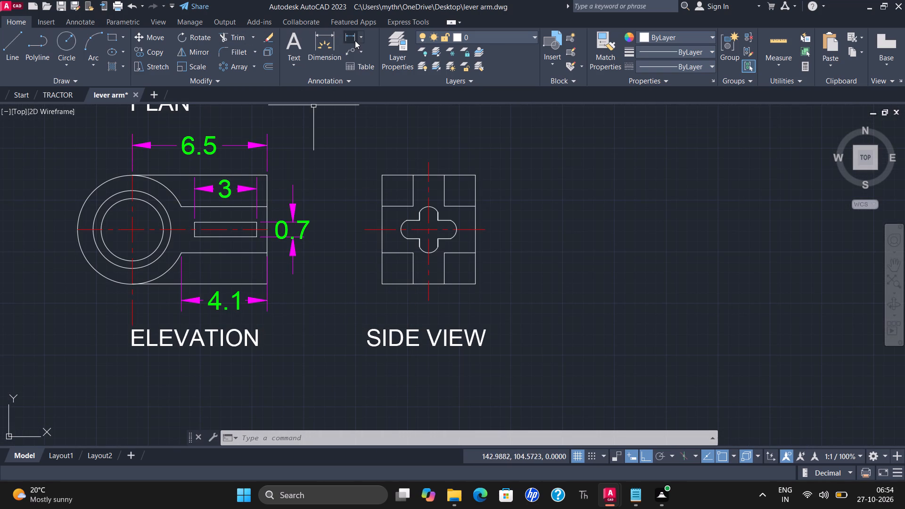
left_click(355, 41)
scroll(263, 207, "up", 3)
left_click(226, 210)
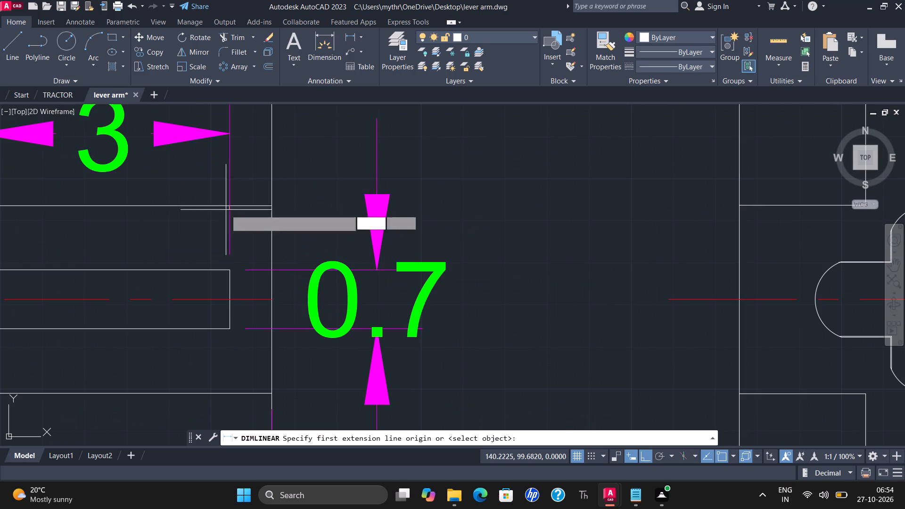
left_click(272, 212)
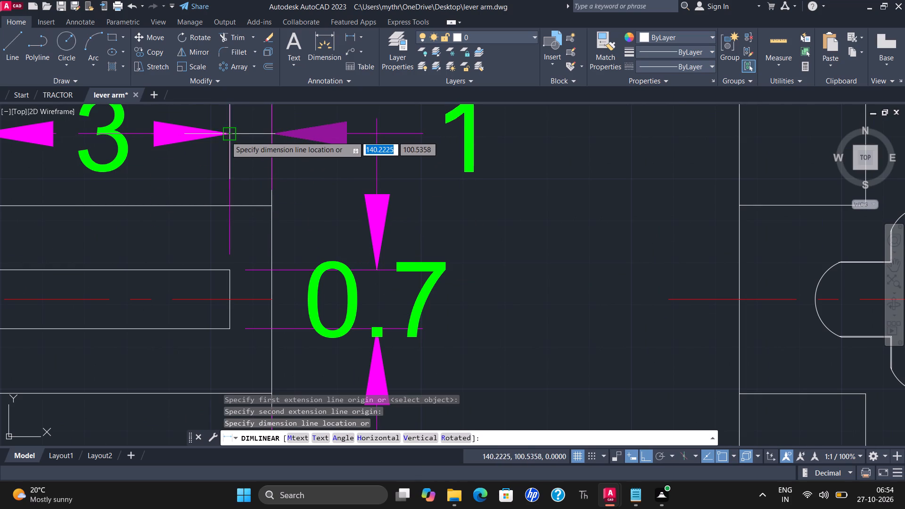
left_click(226, 136)
Set the precision of the new slot-end gap dimension to one decimal place (0.0).
middle_click_drag(342, 151, 317, 187)
scroll(333, 163, "down", 1)
left_click(390, 168)
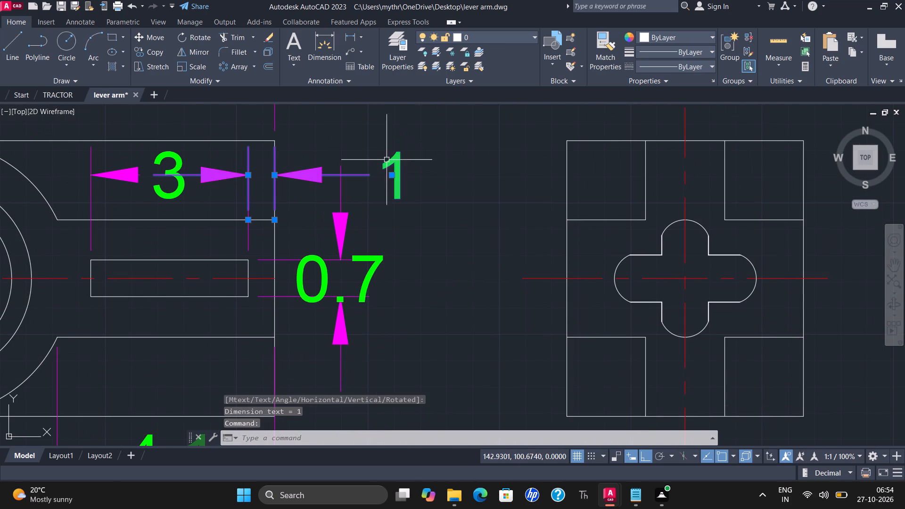
right_click(386, 159)
left_click(396, 169)
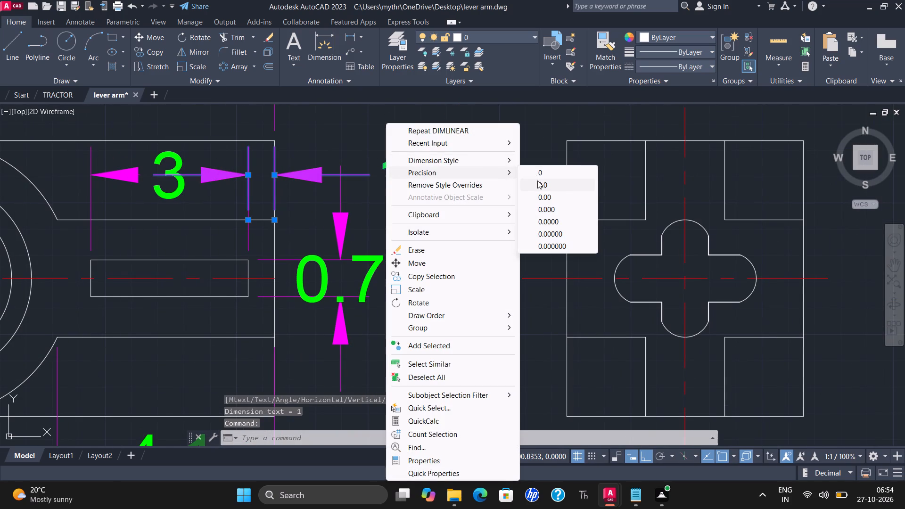
left_click(537, 181)
Add a radius dimension to the elevation's large outer arc, with its text outside at the head's upper far side.
middle_click_drag(485, 200, 406, 207)
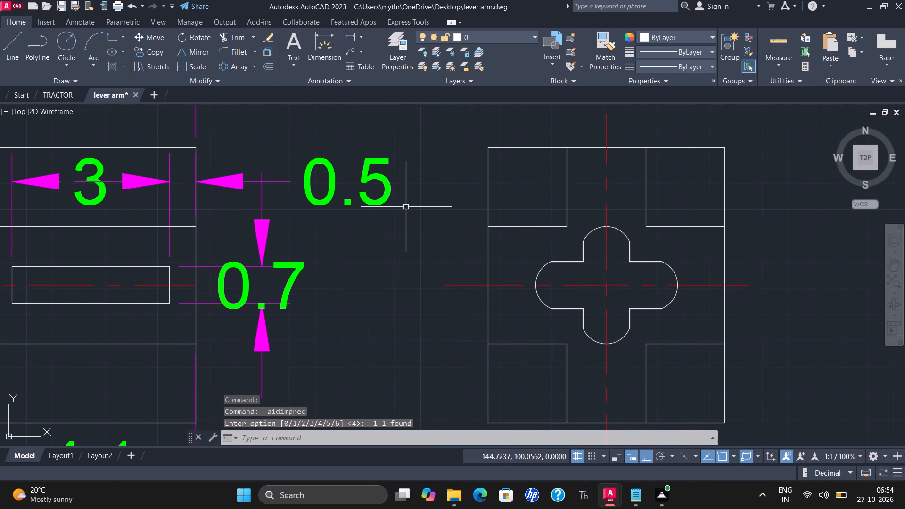
middle_click_drag(392, 253, 272, 223)
scroll(391, 253, "down", 2)
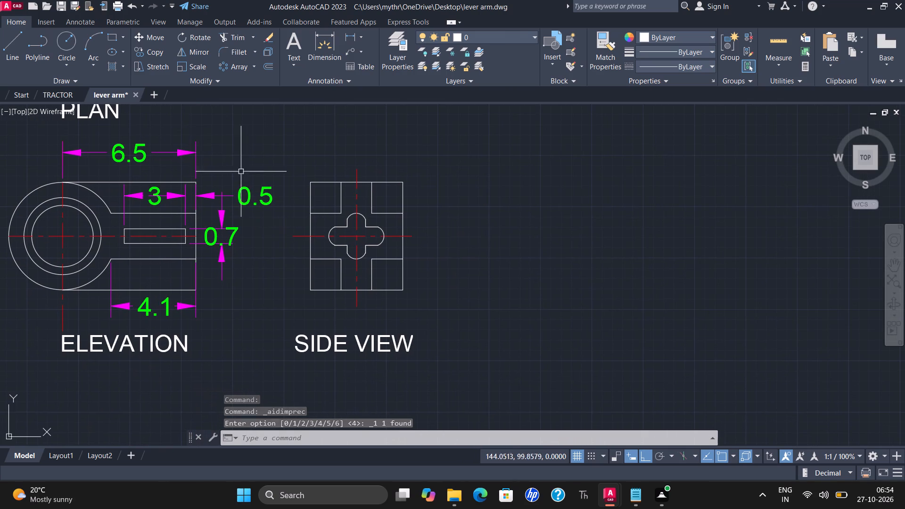
middle_click_drag(186, 221, 347, 203)
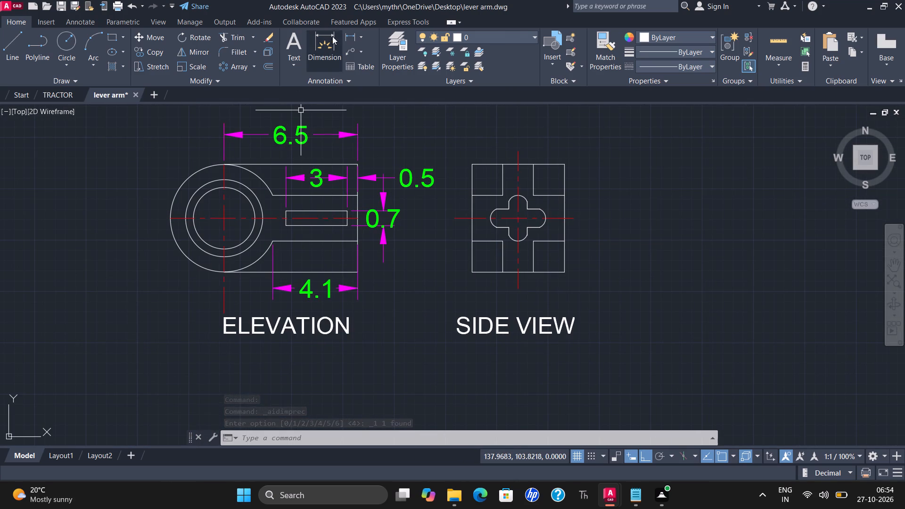
left_click(360, 33)
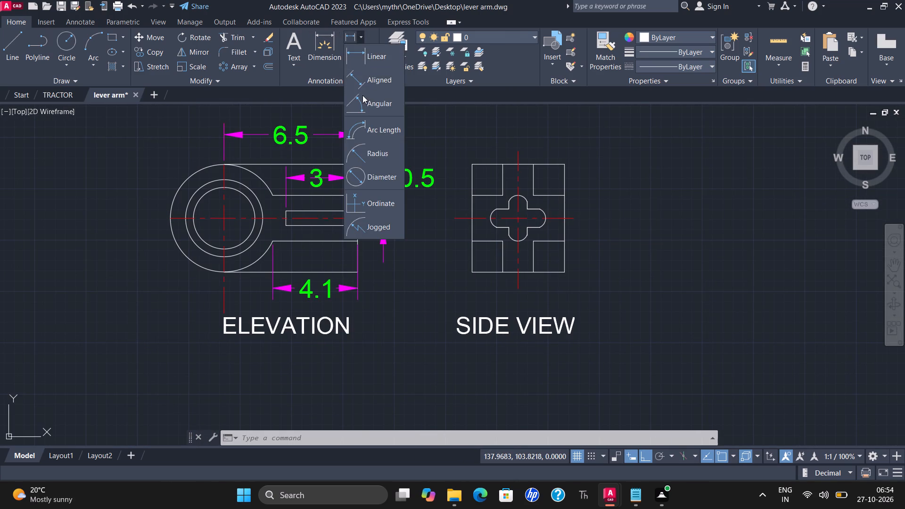
left_click_drag(365, 149, 359, 151)
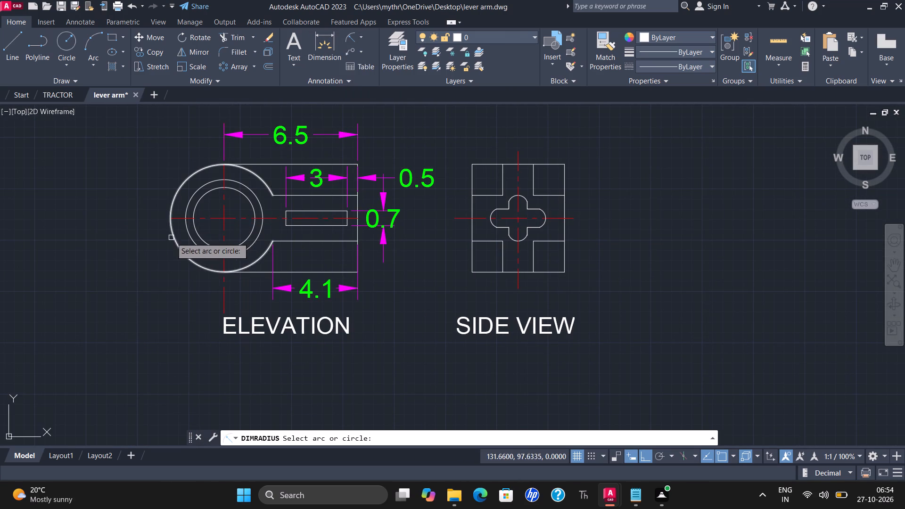
left_click_drag(171, 238, 170, 231)
left_click(153, 169)
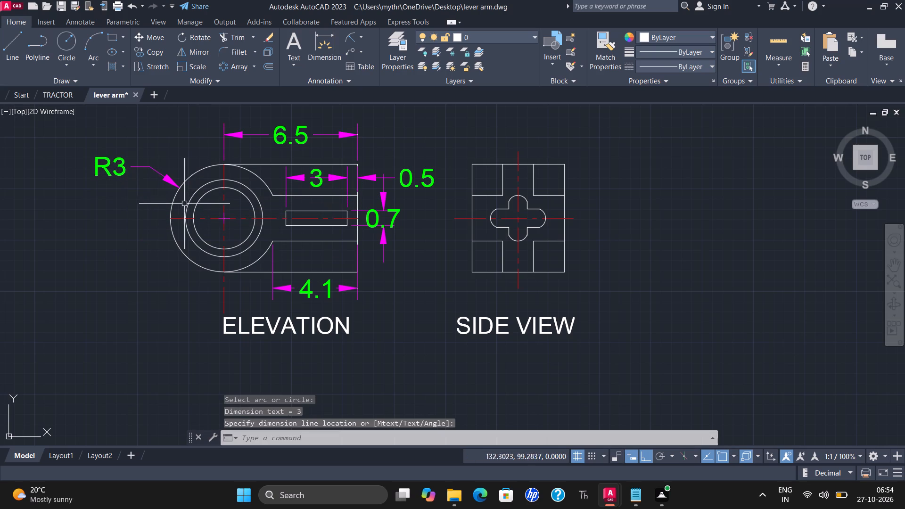
Add a radius dimension to the larger of the elevation's two inner circles, with its text outside the head.
right_click(222, 166)
left_click(256, 175)
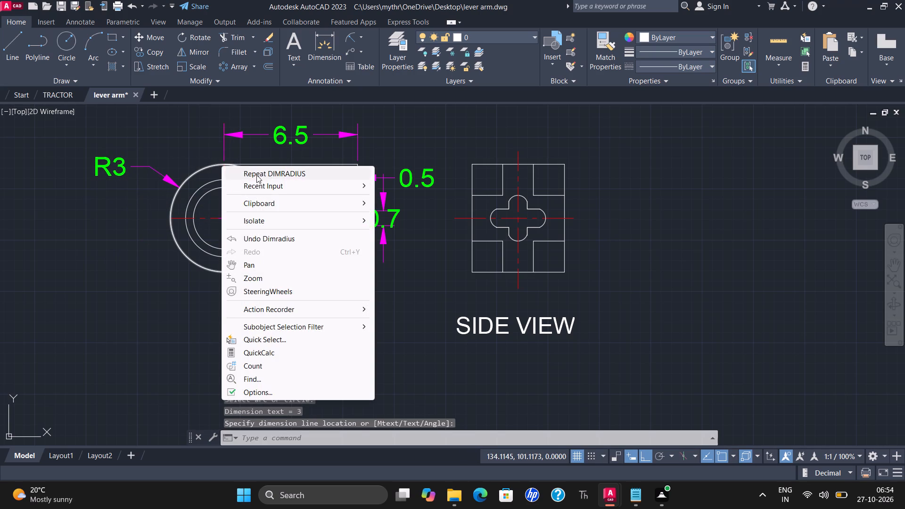
left_click(189, 232)
left_click(154, 226)
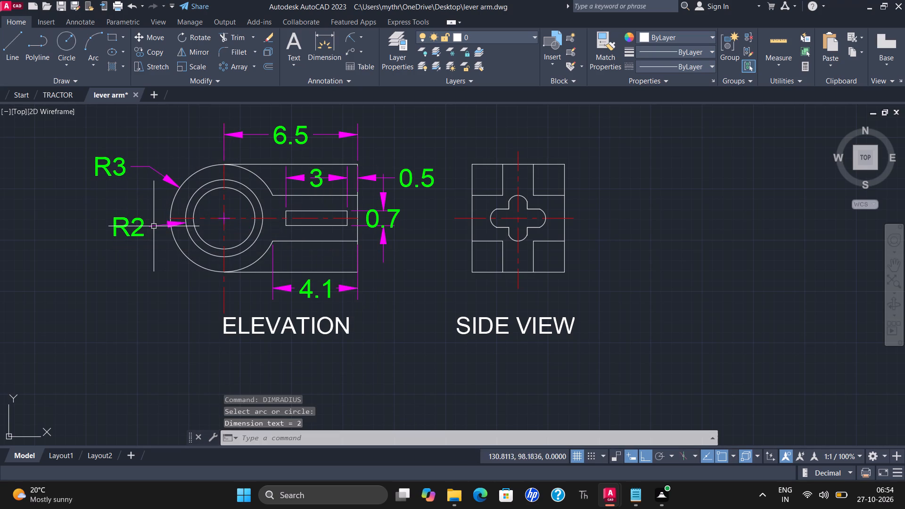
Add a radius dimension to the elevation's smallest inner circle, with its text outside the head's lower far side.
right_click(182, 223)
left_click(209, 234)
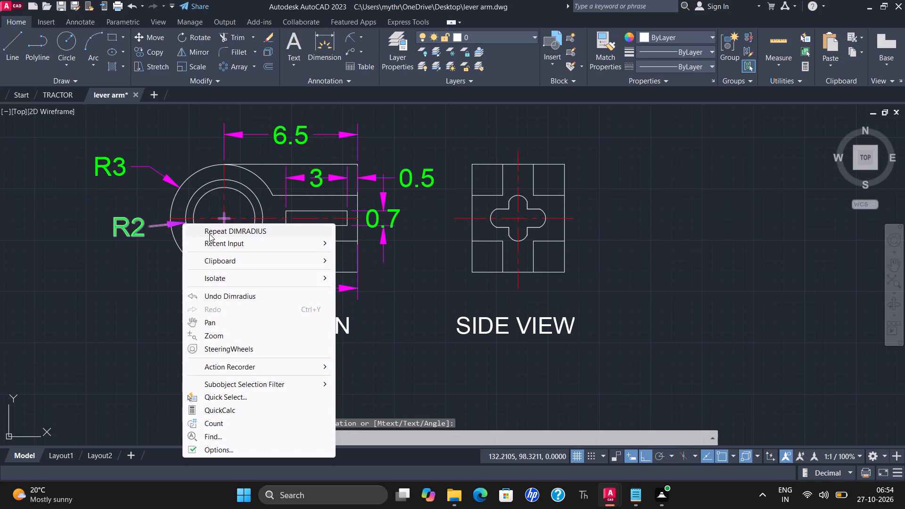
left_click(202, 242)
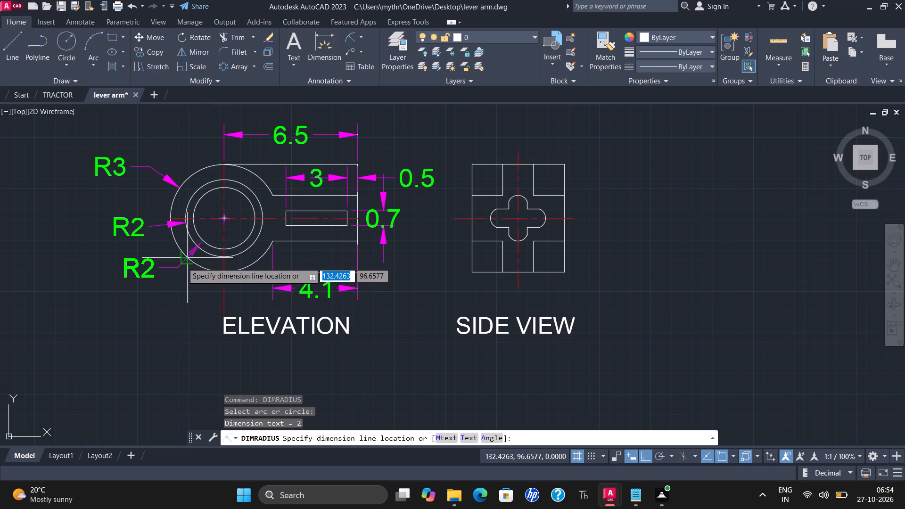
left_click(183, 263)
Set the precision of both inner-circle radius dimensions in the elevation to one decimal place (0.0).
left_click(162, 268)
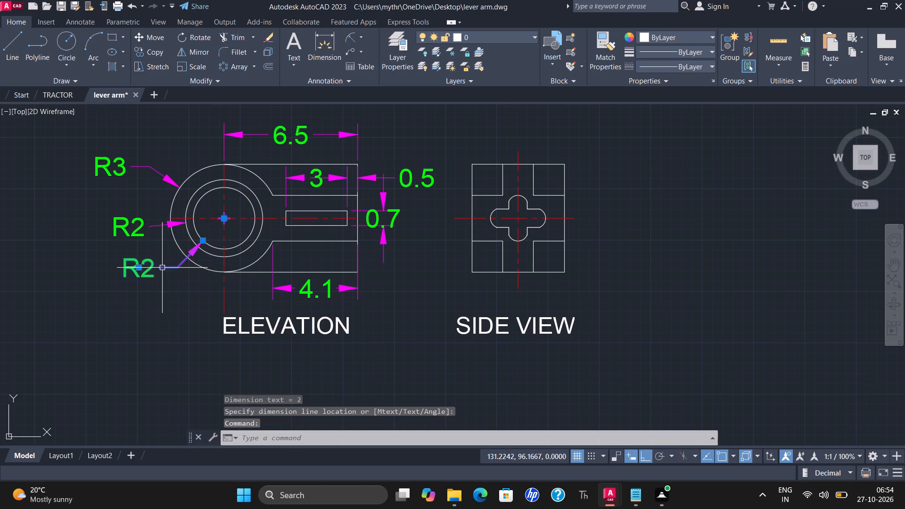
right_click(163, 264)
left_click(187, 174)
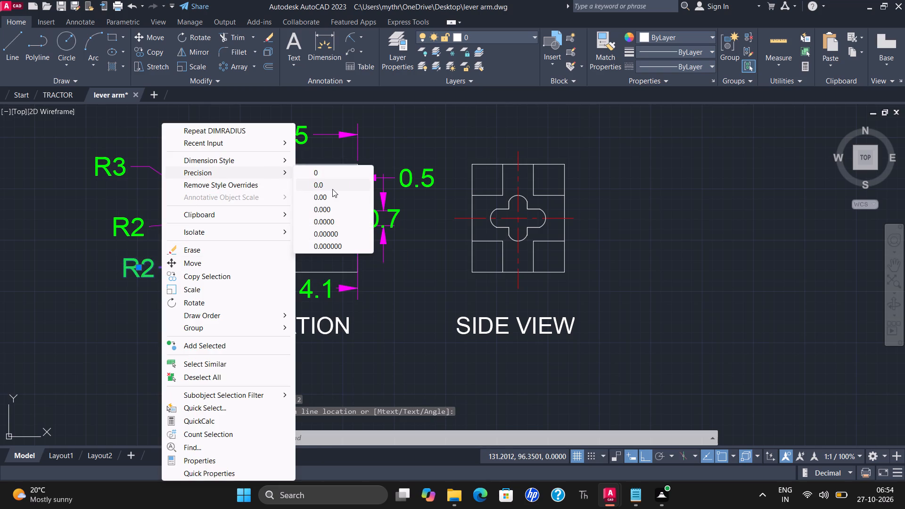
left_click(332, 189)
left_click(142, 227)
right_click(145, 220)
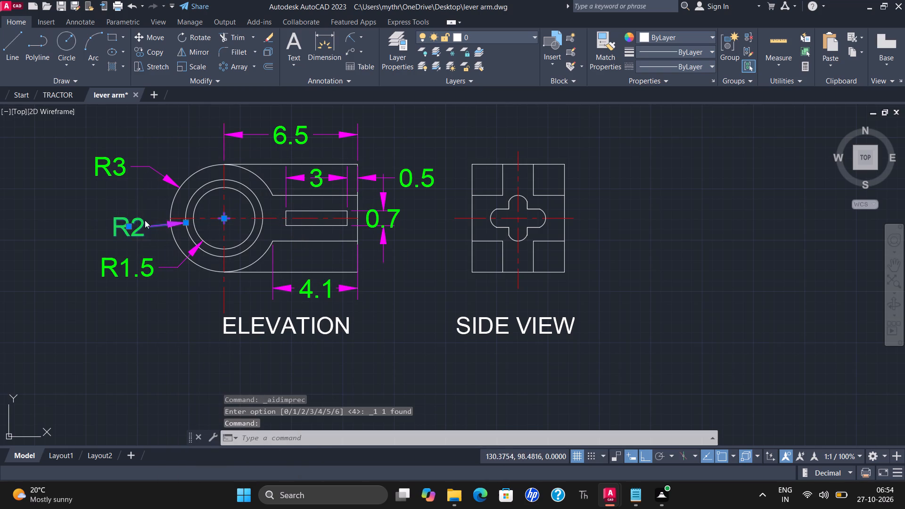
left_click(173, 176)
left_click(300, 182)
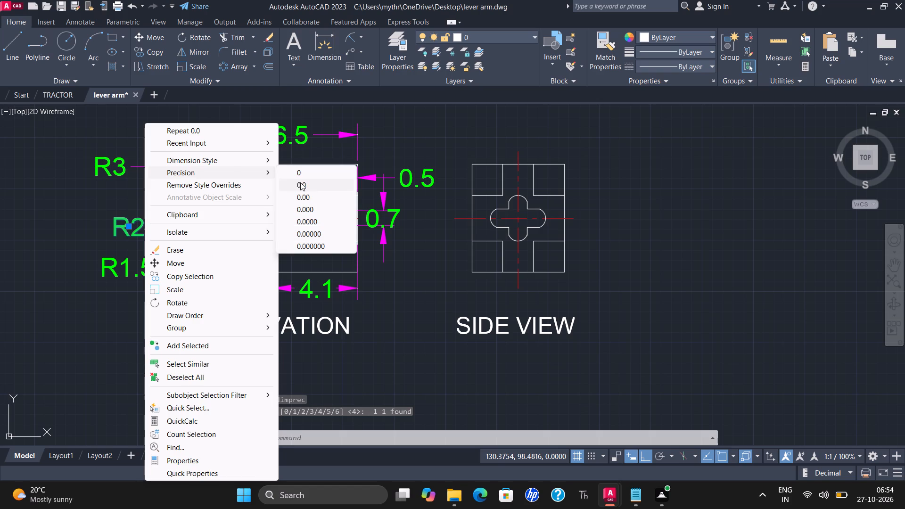
Set the precision of the outer arc's radius dimension to two decimal places (0.00).
middle_click_drag(155, 201, 193, 199)
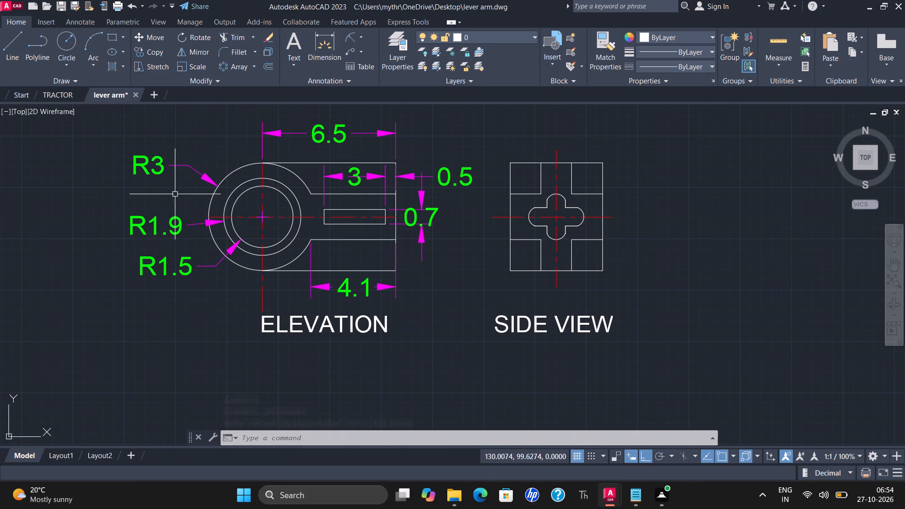
left_click(156, 177)
left_click(148, 164)
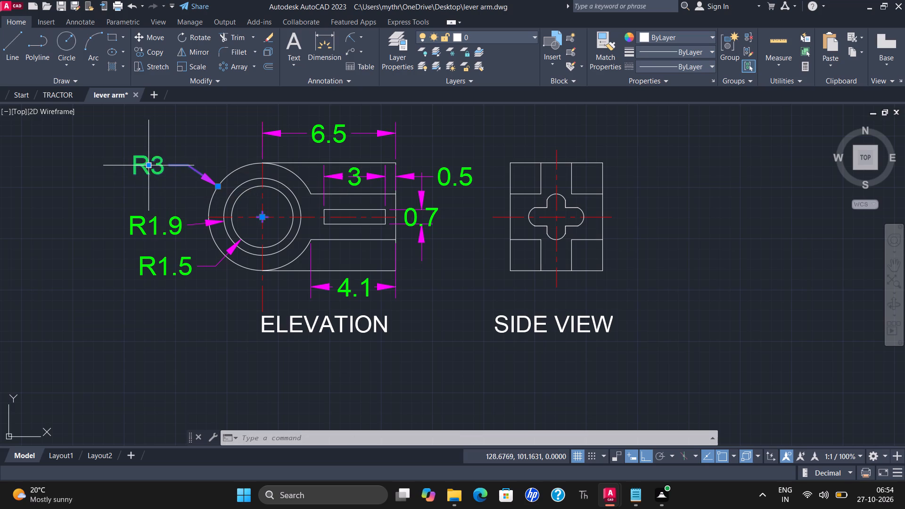
right_click(150, 159)
left_click(184, 177)
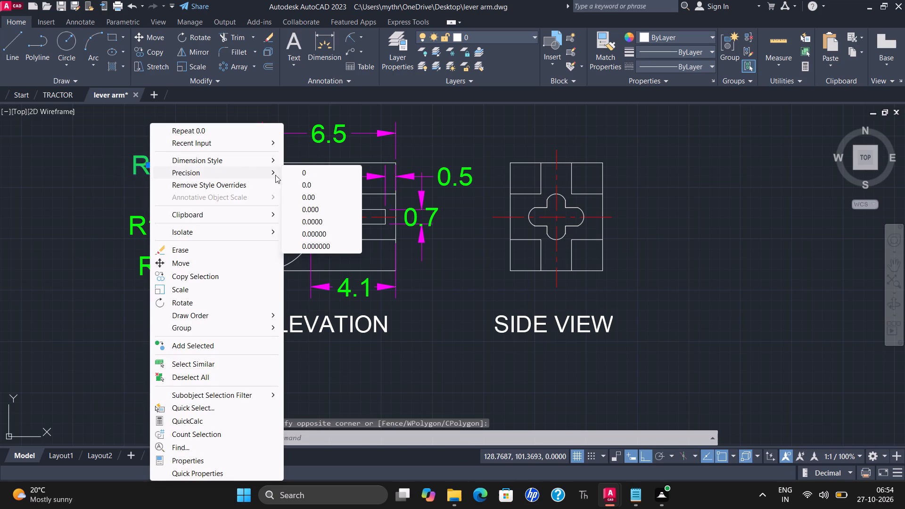
left_click(302, 195)
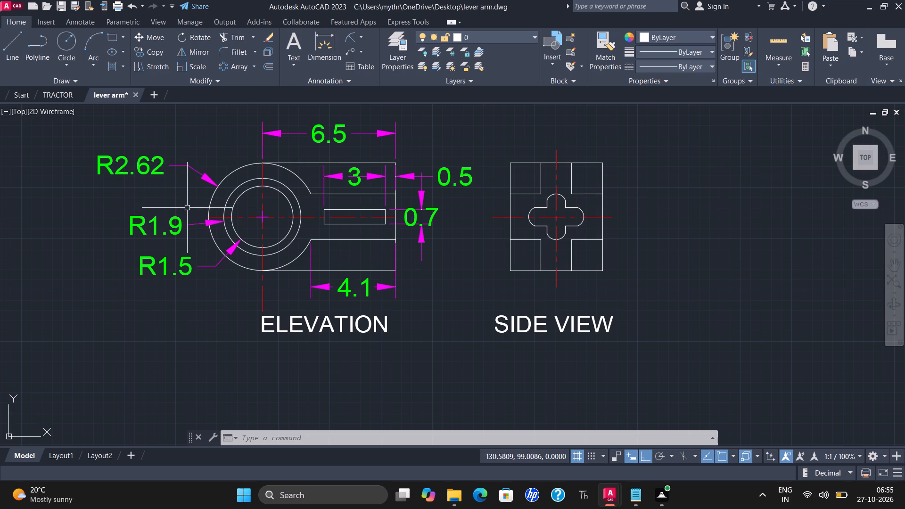
Erase the two radius dimensions of the elevation's inner circles.
left_click(173, 219)
left_click(183, 258)
right_click(183, 258)
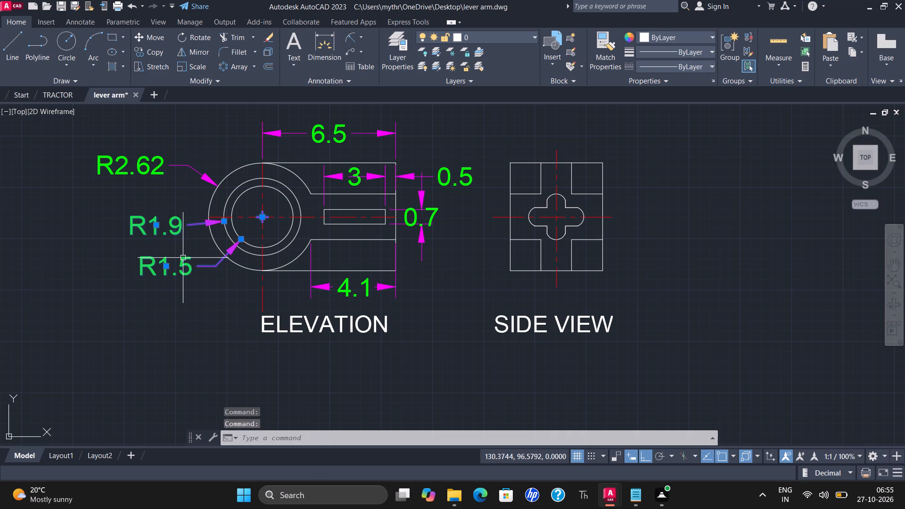
left_click(211, 266)
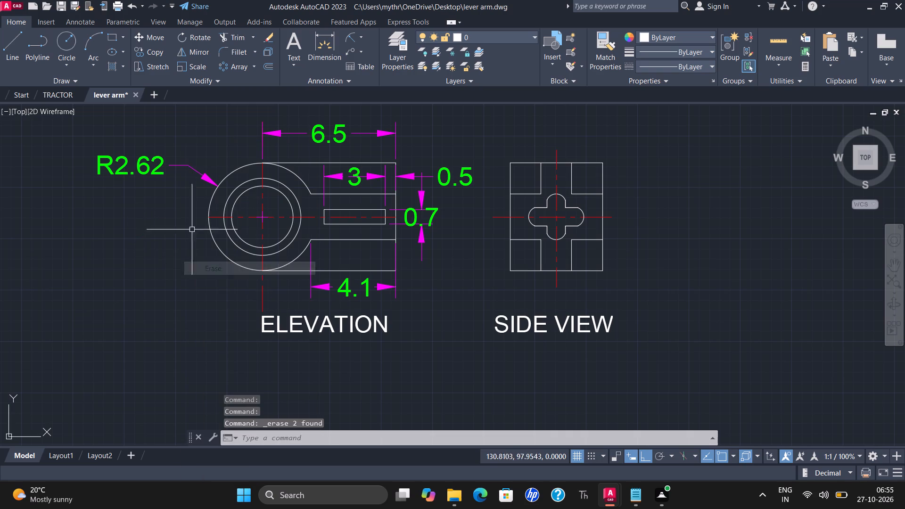
Add a diameter dimension to the larger of the elevation's two inner circles, with its text outside the head.
left_click(360, 34)
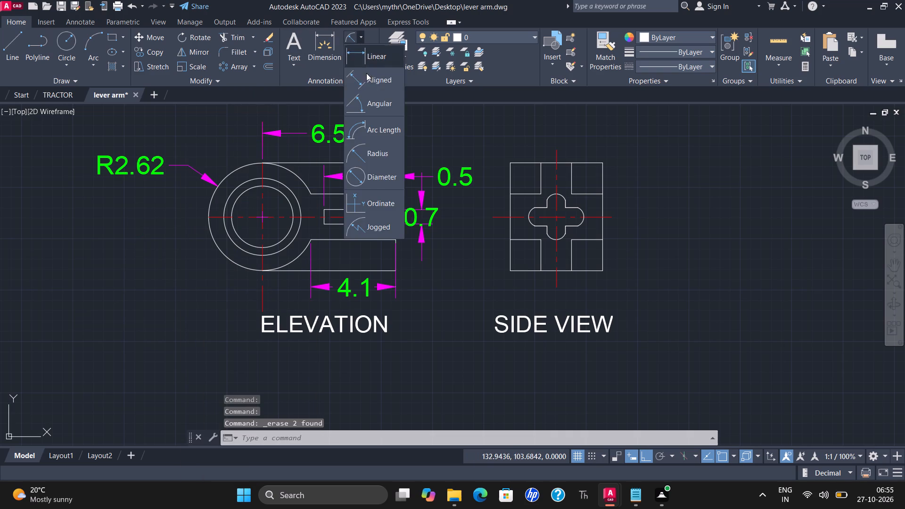
left_click(378, 180)
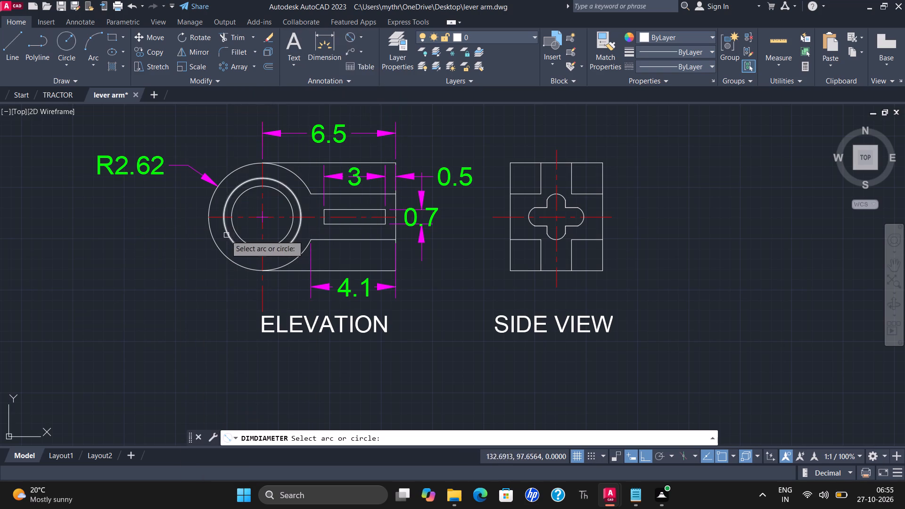
left_click(228, 234)
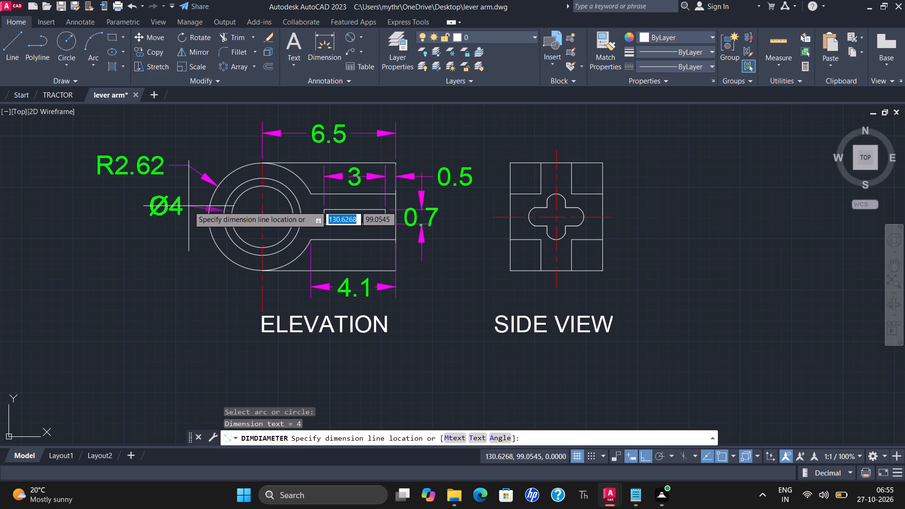
left_click(189, 205)
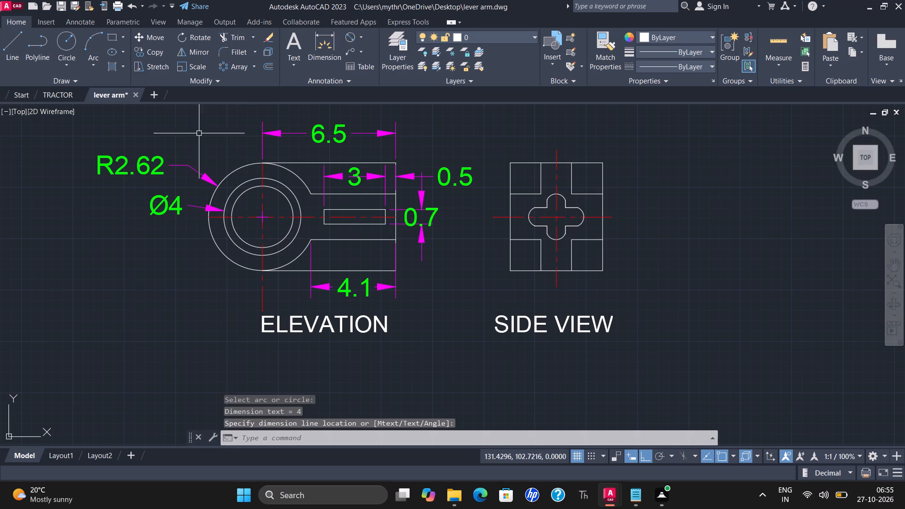
Add a diameter dimension to the elevation's smallest inner circle, with its text outside the head below the other diameter dimension.
right_click(189, 137)
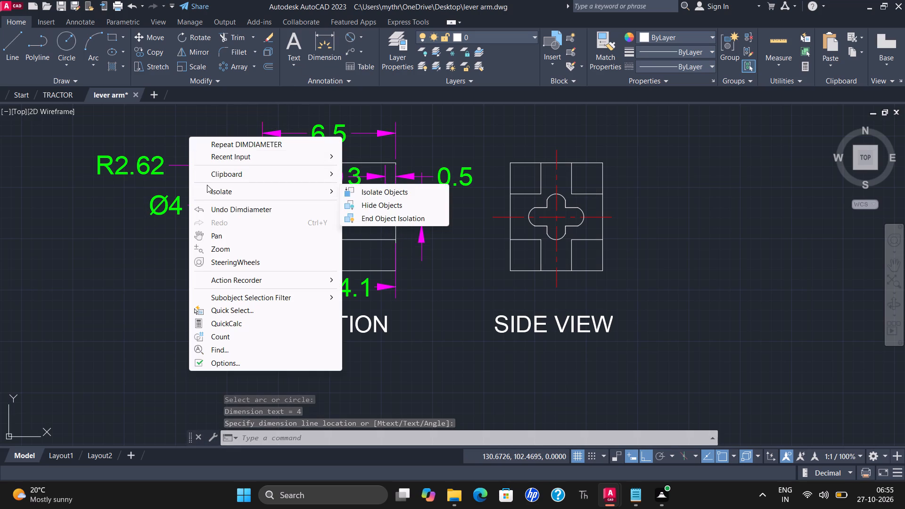
left_click(252, 142)
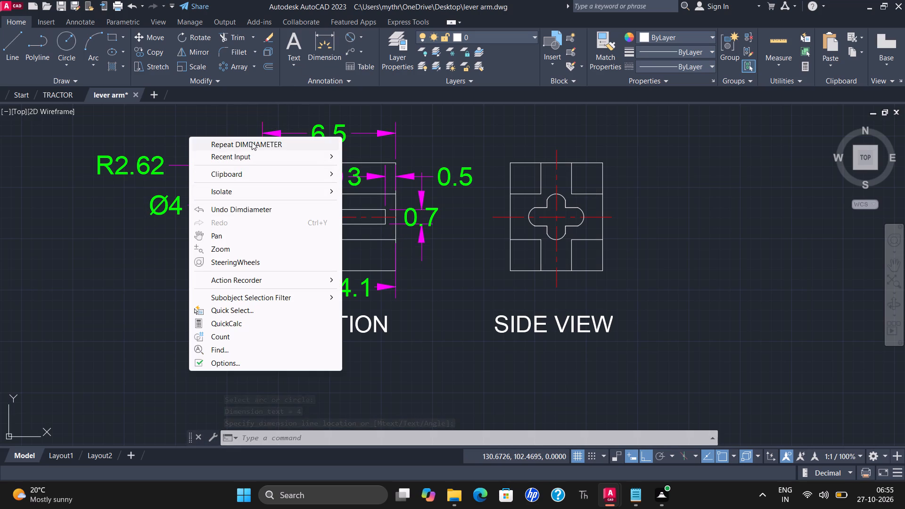
left_click(246, 240)
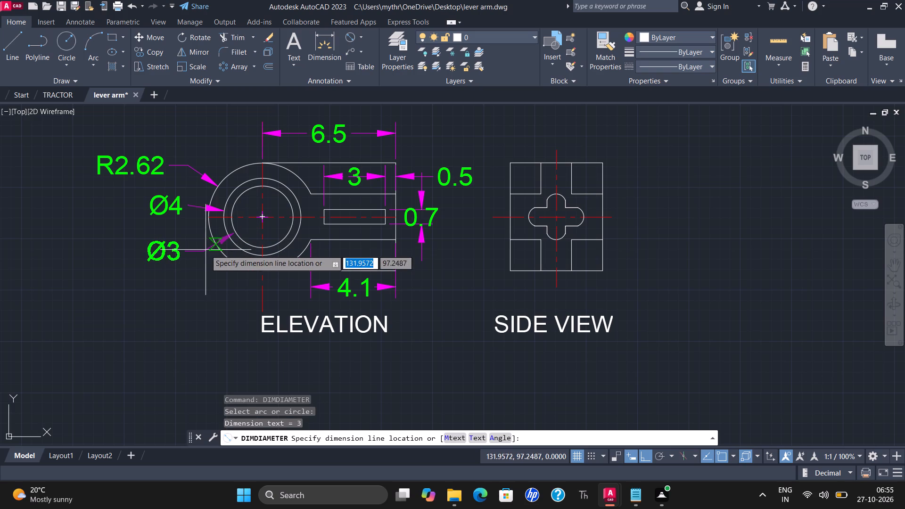
left_click(206, 250)
Set the precision of both inner-circle diameter dimensions to one decimal place (0.0).
left_click(174, 250)
right_click(169, 250)
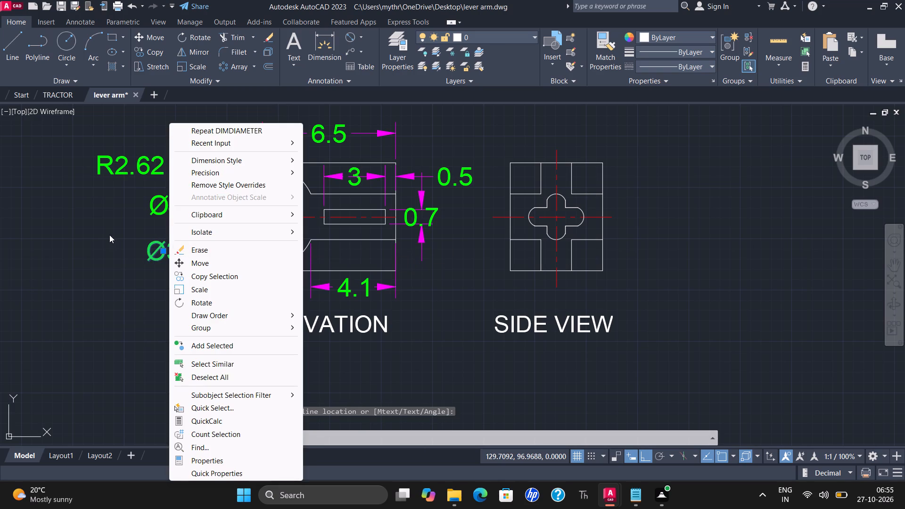
left_click(108, 234)
left_click(106, 231)
left_click(157, 213)
right_click(156, 213)
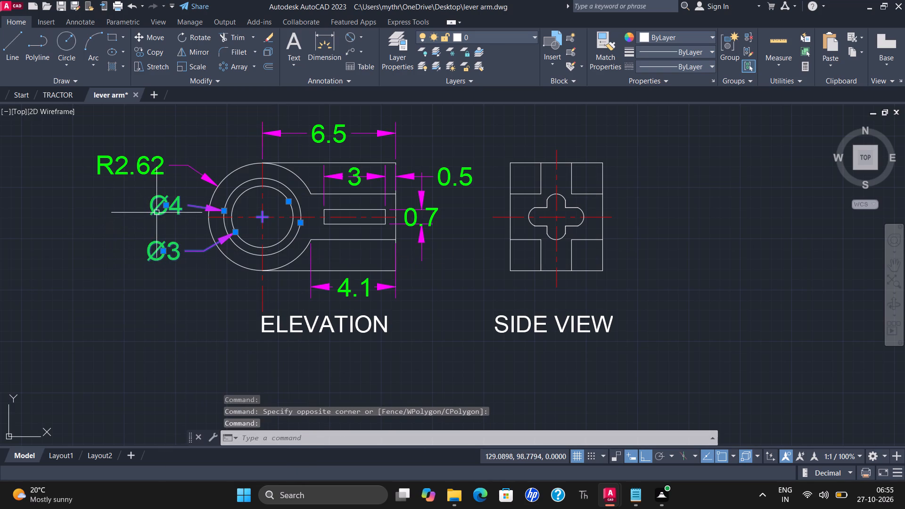
left_click(188, 192)
left_click(304, 204)
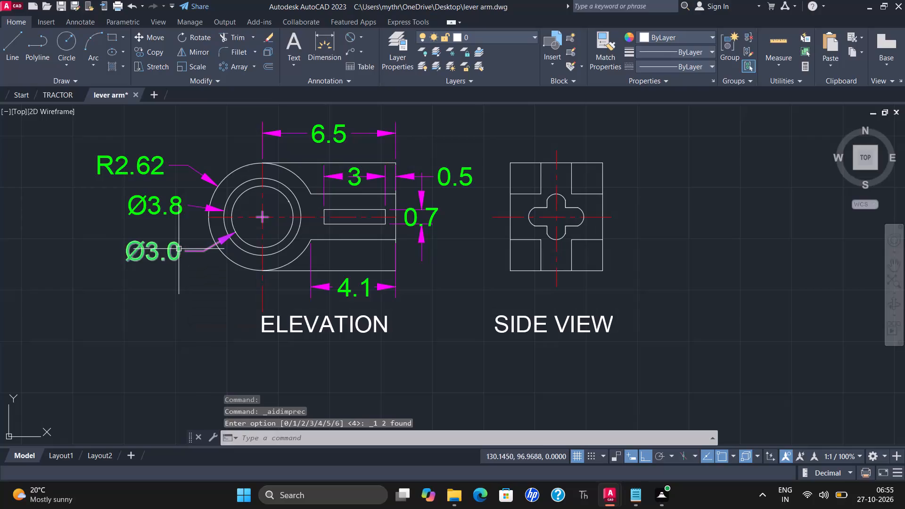
Set the precision of the smallest circle's diameter dimension to whole numbers (0).
left_click(172, 243)
right_click(172, 239)
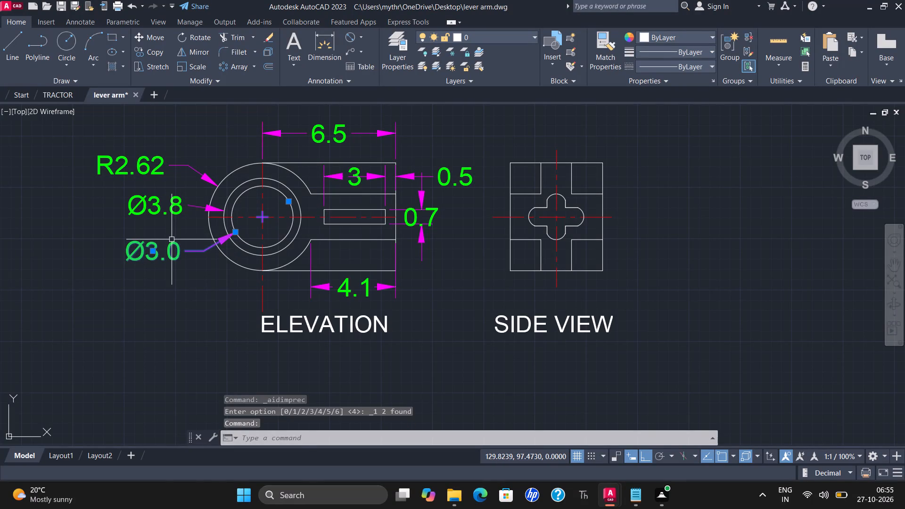
left_click(206, 172)
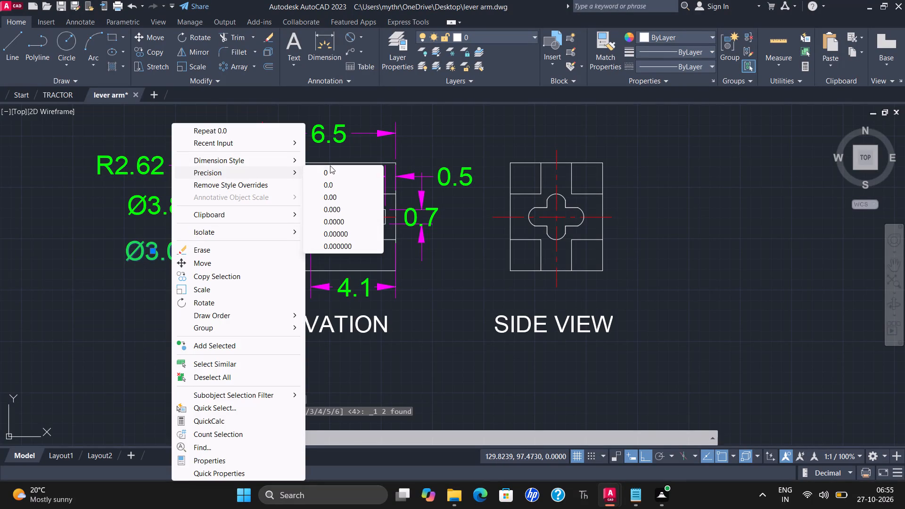
left_click(331, 167)
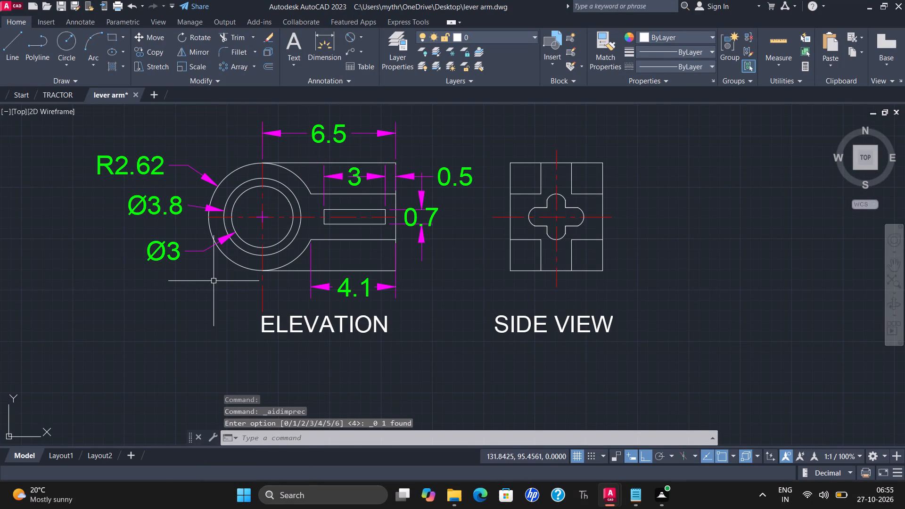
Add a horizontal linear dimension across the width of the side view's upper-left corner square, placed above the view.
middle_click_drag(221, 283, 95, 252)
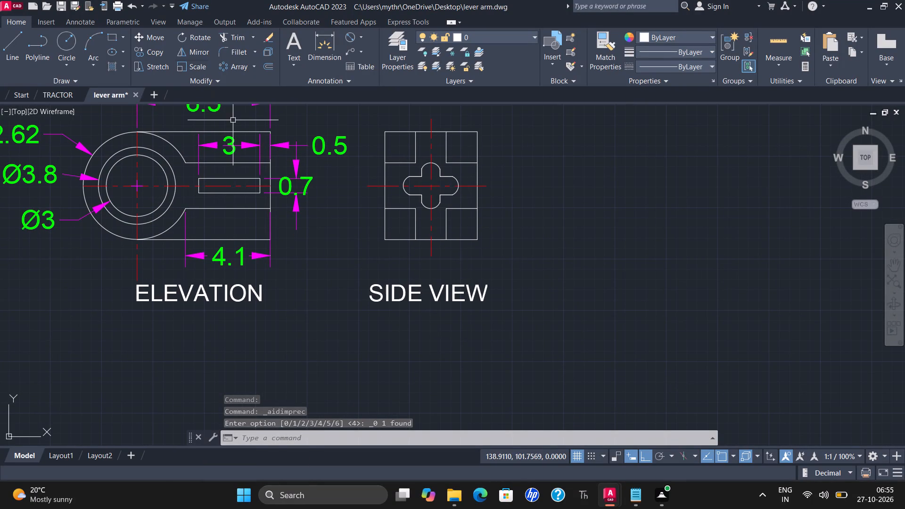
right_click(354, 242)
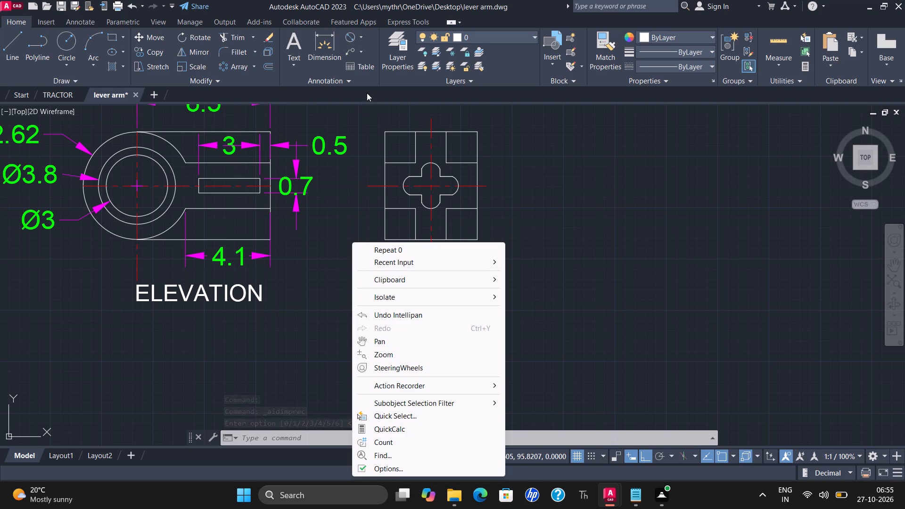
left_click(363, 108)
left_click(361, 121)
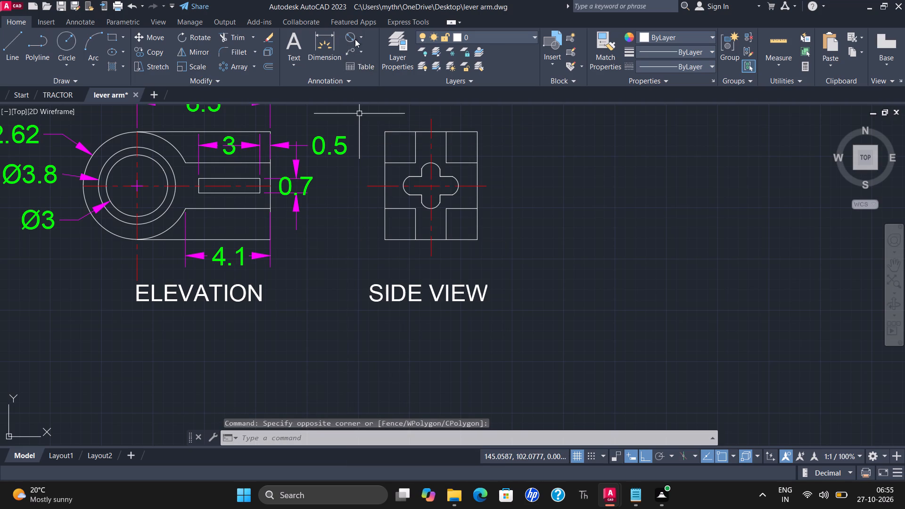
left_click(360, 38)
left_click(358, 49)
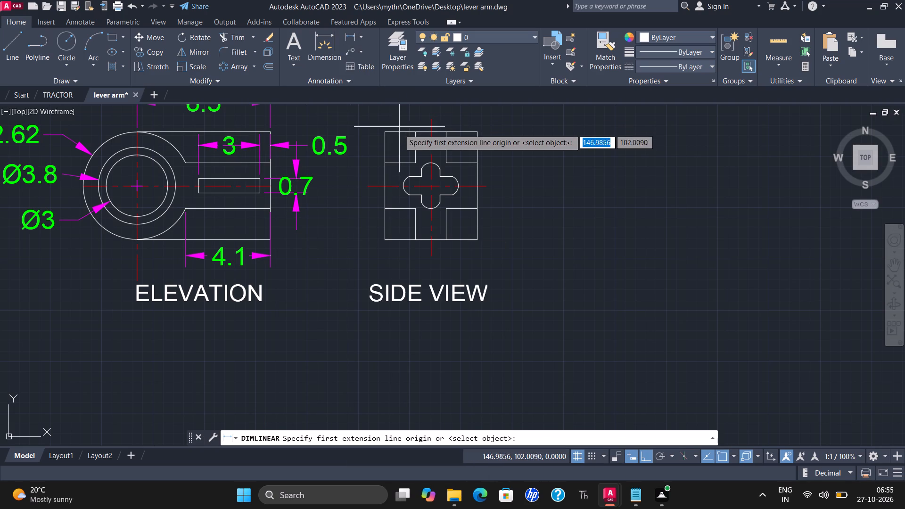
left_click(389, 131)
left_click(418, 132)
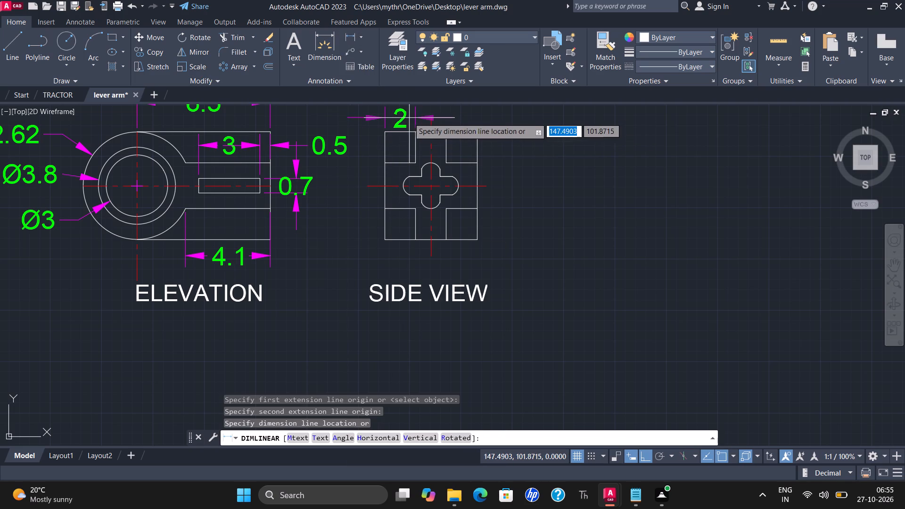
middle_click_drag(409, 119, 417, 185)
left_click(414, 180)
Add a vertical linear dimension for the height of the side view's upper-left corner square, placed beside its outer edge.
right_click(414, 180)
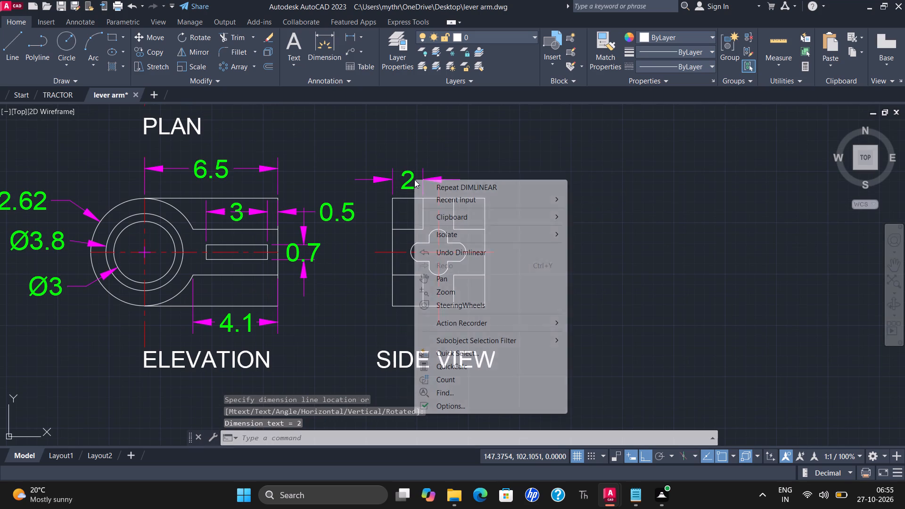
left_click(436, 189)
left_click(390, 204)
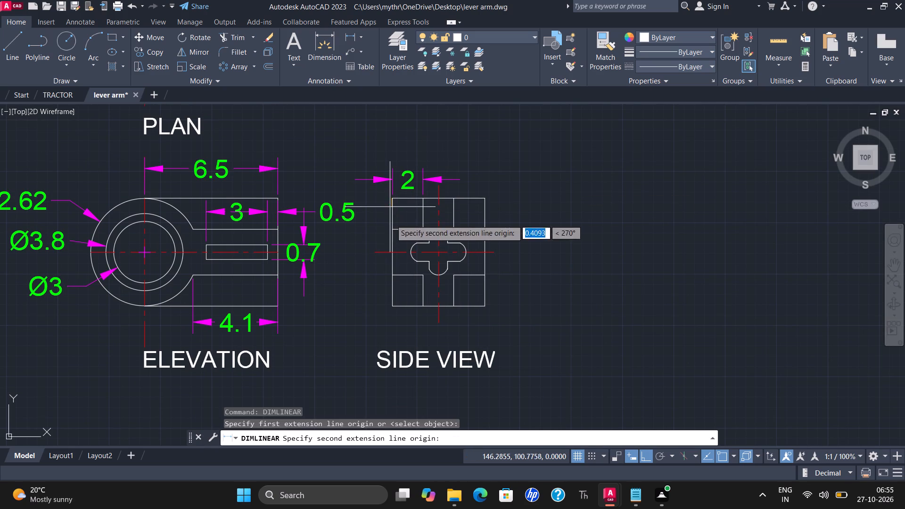
left_click(392, 227)
left_click(373, 227)
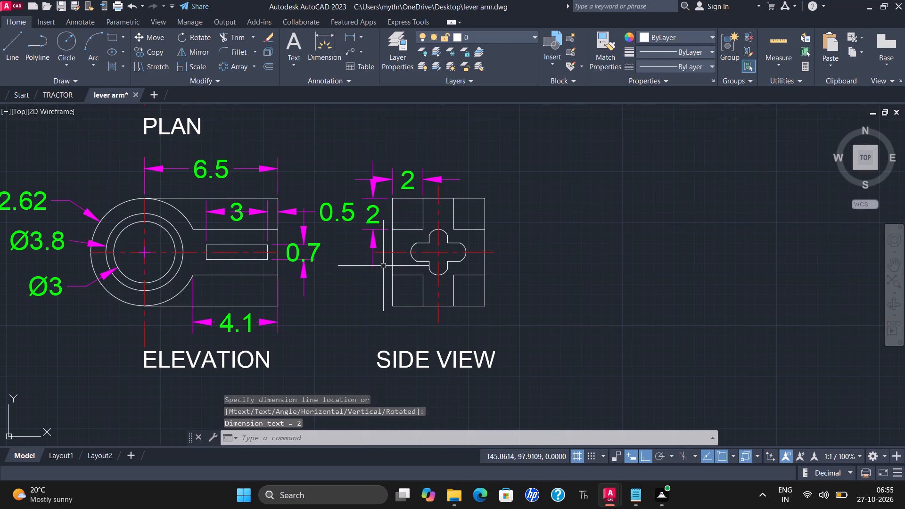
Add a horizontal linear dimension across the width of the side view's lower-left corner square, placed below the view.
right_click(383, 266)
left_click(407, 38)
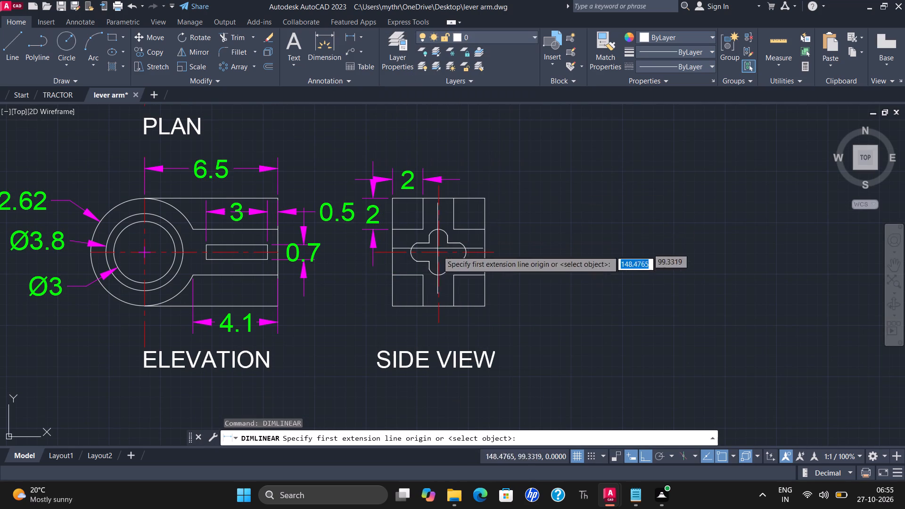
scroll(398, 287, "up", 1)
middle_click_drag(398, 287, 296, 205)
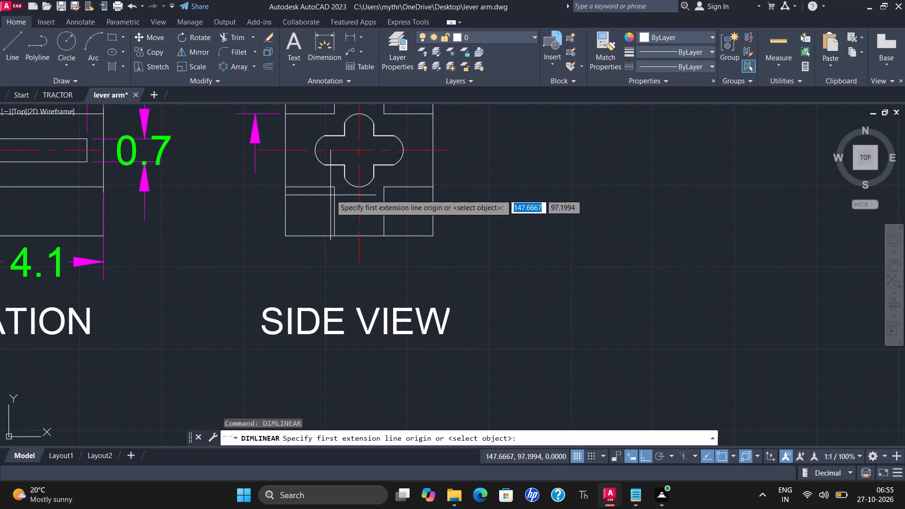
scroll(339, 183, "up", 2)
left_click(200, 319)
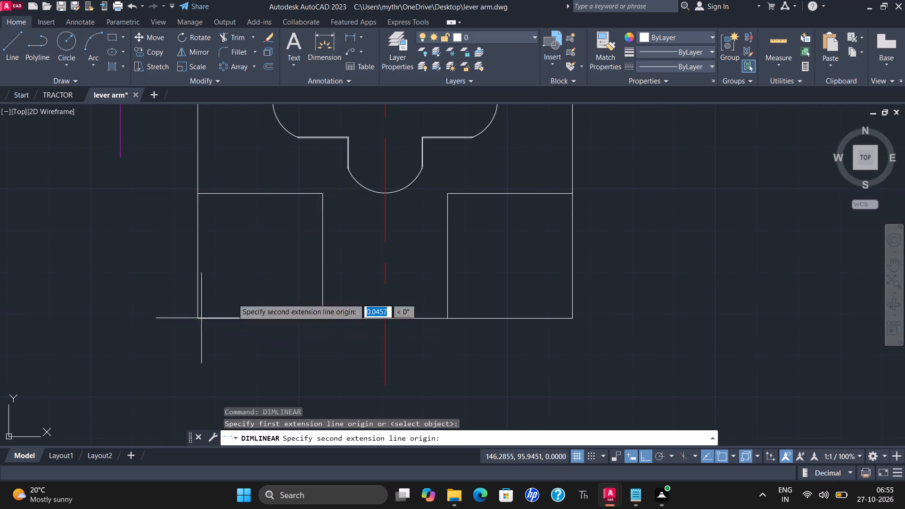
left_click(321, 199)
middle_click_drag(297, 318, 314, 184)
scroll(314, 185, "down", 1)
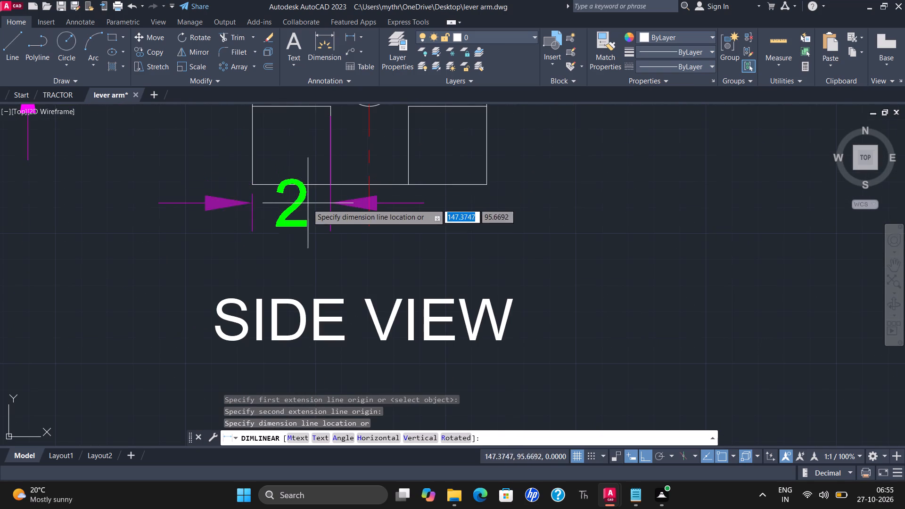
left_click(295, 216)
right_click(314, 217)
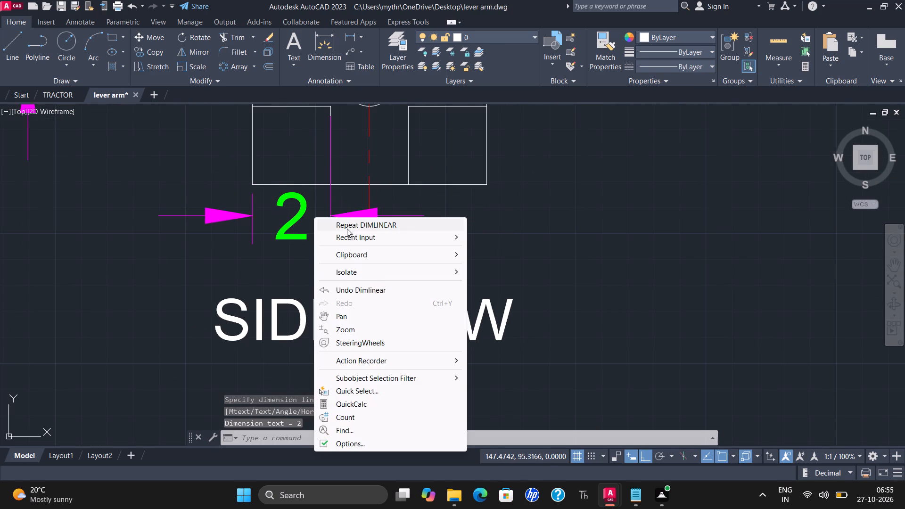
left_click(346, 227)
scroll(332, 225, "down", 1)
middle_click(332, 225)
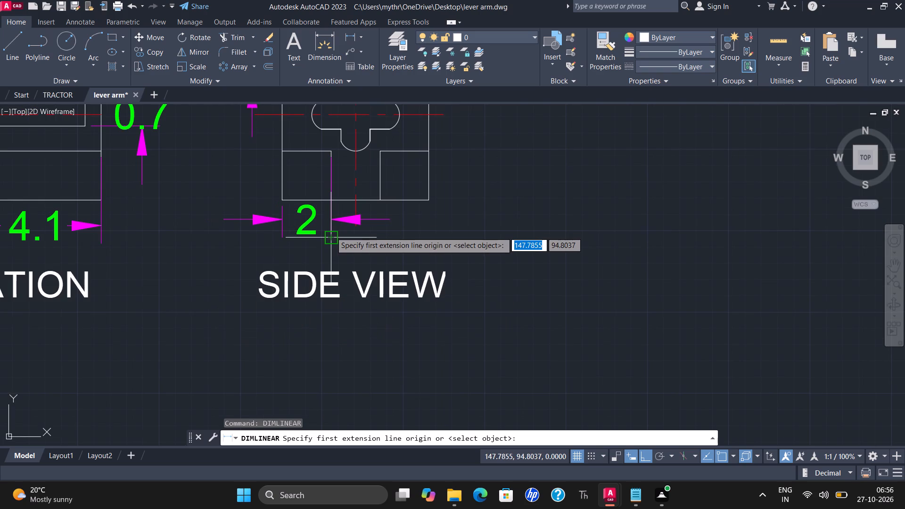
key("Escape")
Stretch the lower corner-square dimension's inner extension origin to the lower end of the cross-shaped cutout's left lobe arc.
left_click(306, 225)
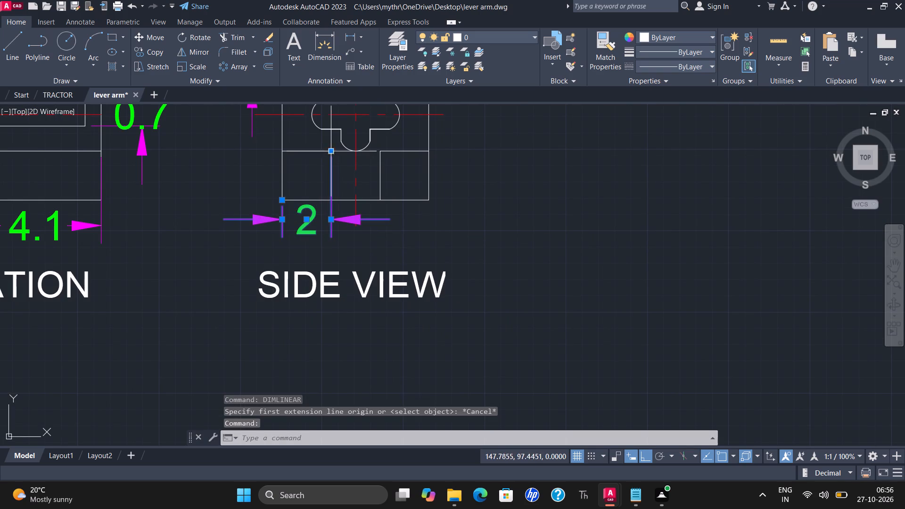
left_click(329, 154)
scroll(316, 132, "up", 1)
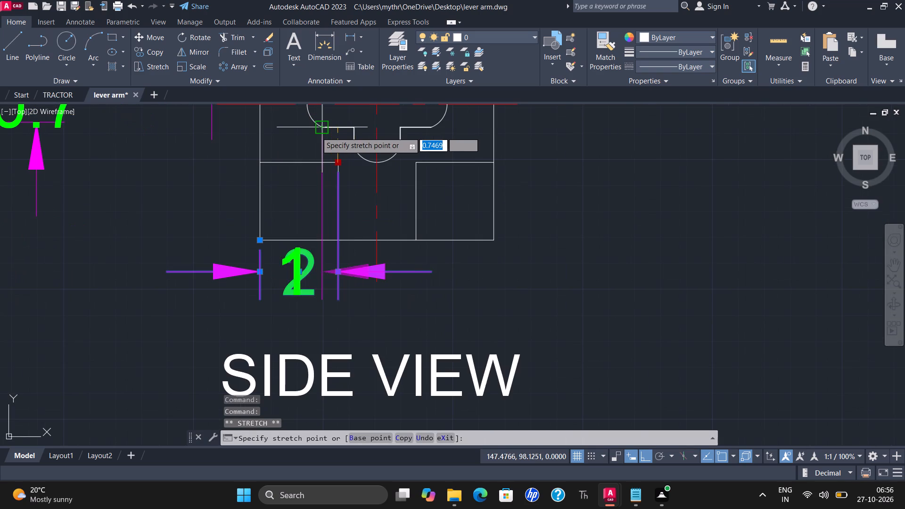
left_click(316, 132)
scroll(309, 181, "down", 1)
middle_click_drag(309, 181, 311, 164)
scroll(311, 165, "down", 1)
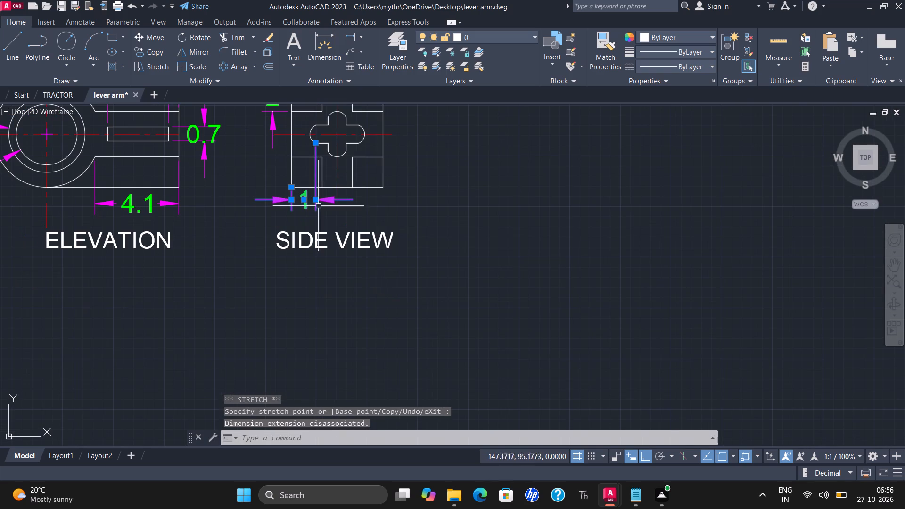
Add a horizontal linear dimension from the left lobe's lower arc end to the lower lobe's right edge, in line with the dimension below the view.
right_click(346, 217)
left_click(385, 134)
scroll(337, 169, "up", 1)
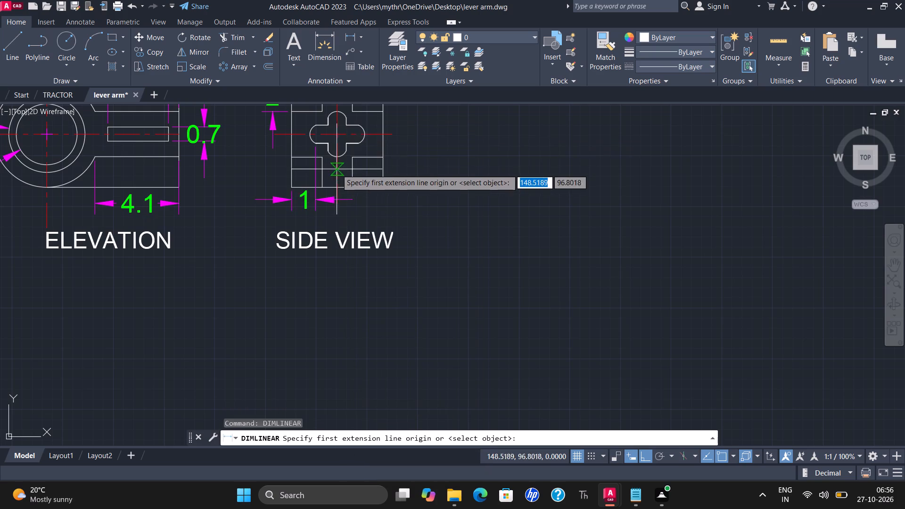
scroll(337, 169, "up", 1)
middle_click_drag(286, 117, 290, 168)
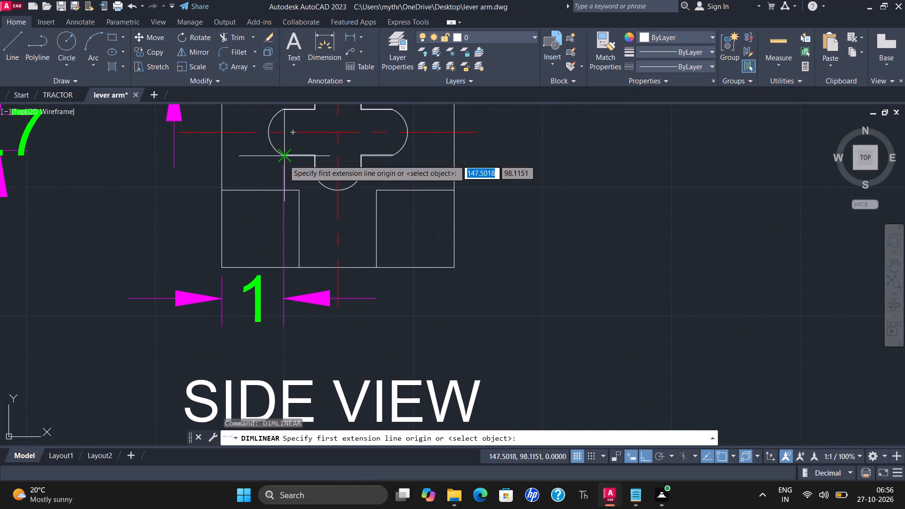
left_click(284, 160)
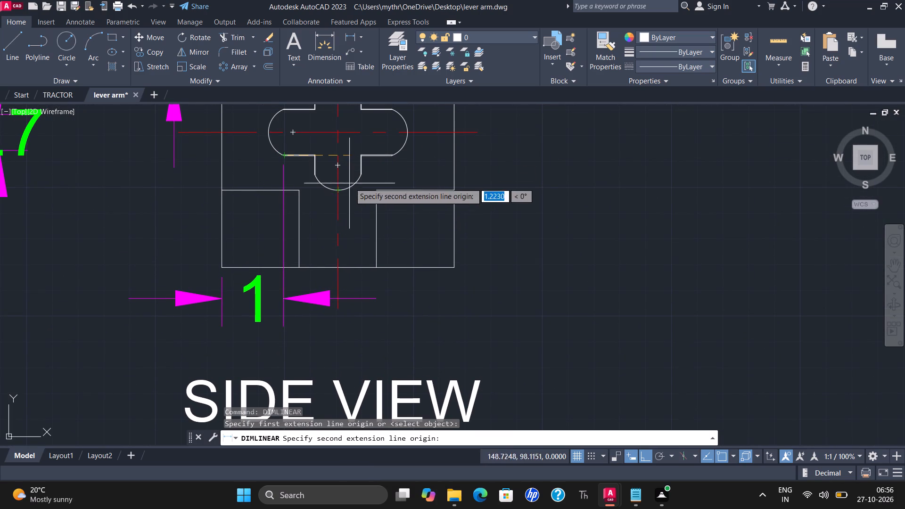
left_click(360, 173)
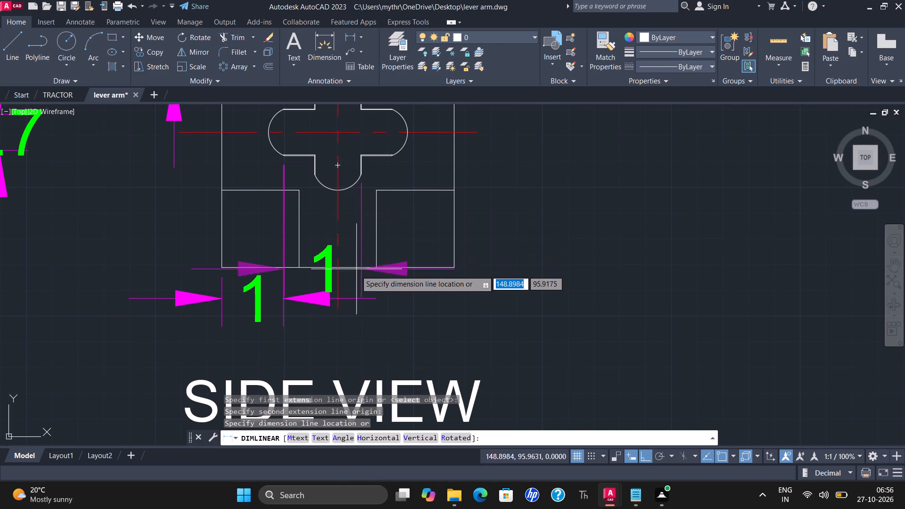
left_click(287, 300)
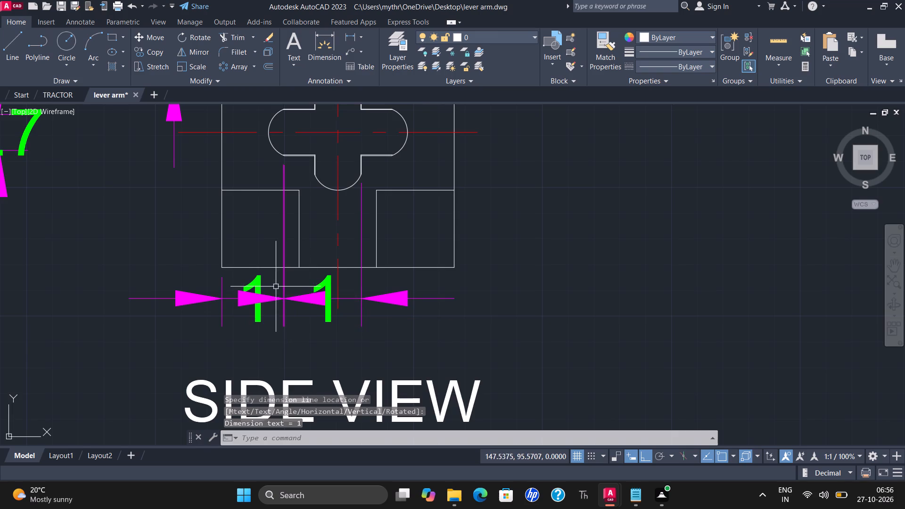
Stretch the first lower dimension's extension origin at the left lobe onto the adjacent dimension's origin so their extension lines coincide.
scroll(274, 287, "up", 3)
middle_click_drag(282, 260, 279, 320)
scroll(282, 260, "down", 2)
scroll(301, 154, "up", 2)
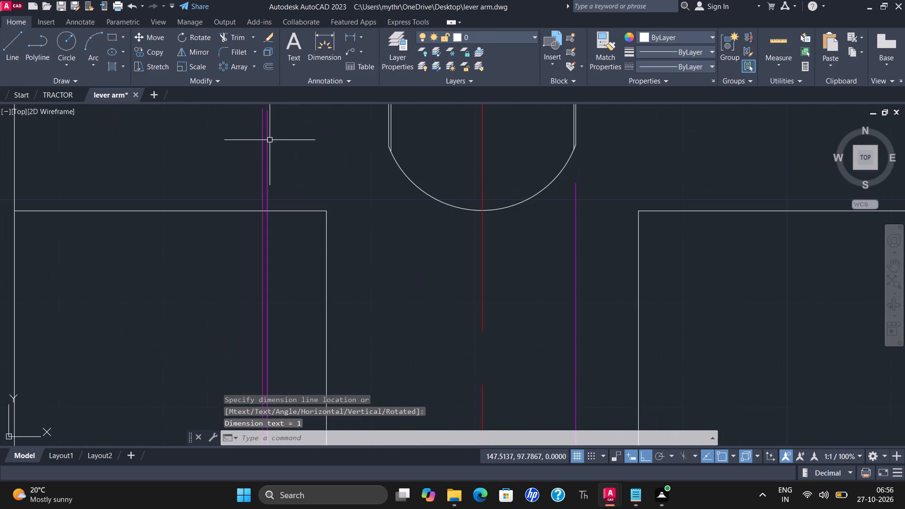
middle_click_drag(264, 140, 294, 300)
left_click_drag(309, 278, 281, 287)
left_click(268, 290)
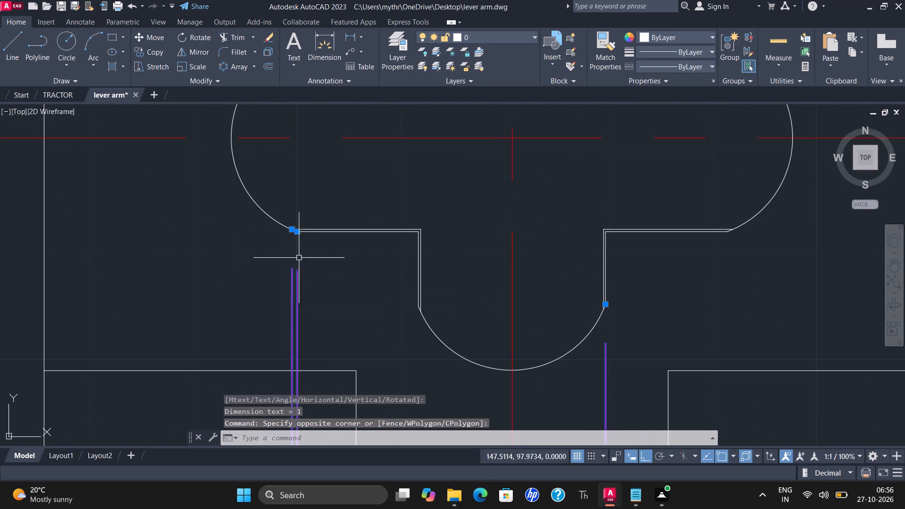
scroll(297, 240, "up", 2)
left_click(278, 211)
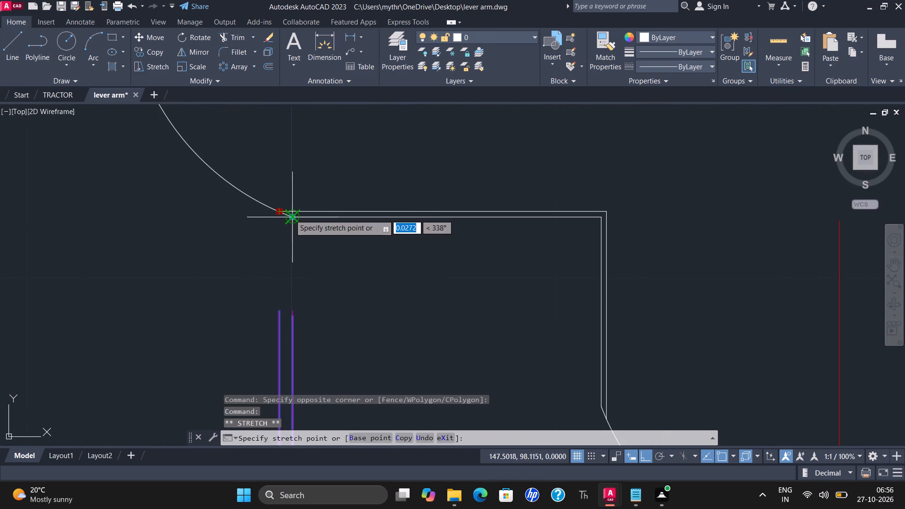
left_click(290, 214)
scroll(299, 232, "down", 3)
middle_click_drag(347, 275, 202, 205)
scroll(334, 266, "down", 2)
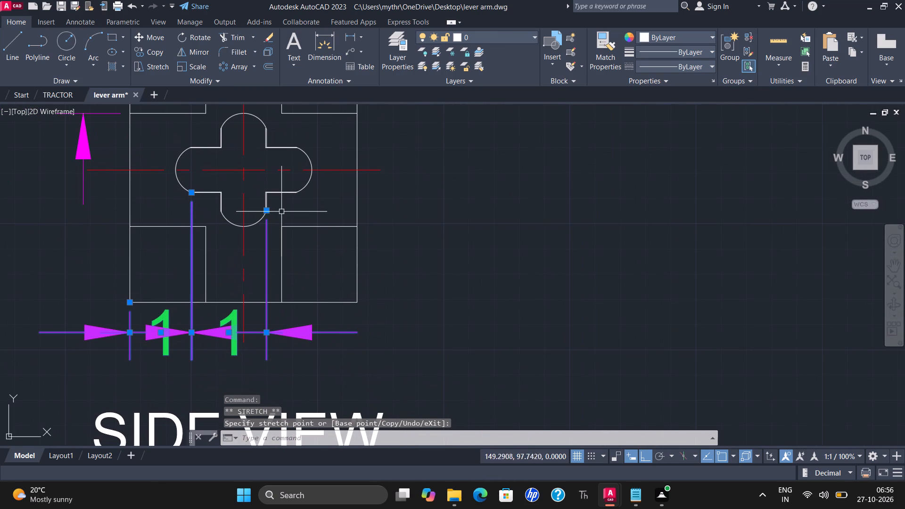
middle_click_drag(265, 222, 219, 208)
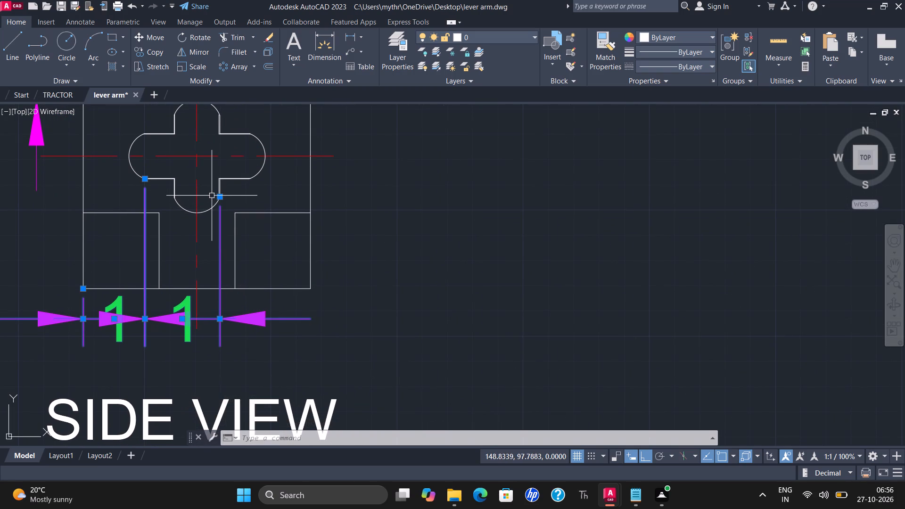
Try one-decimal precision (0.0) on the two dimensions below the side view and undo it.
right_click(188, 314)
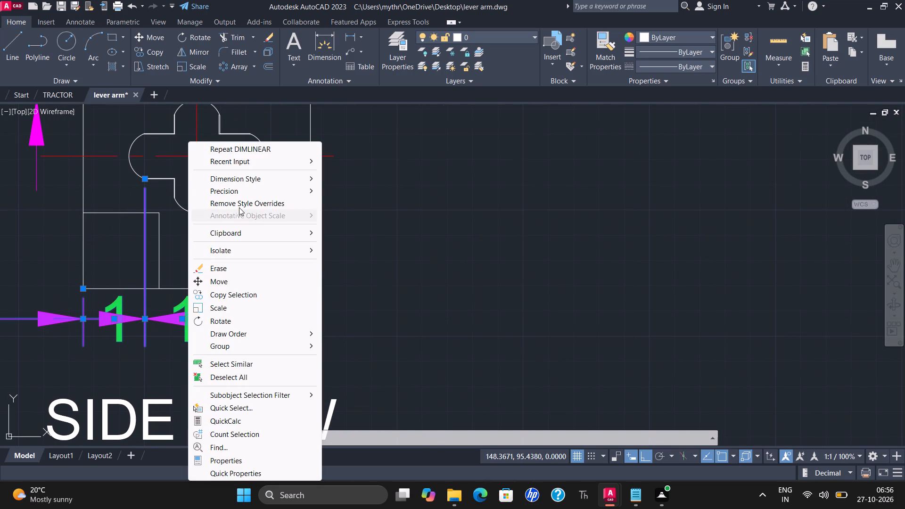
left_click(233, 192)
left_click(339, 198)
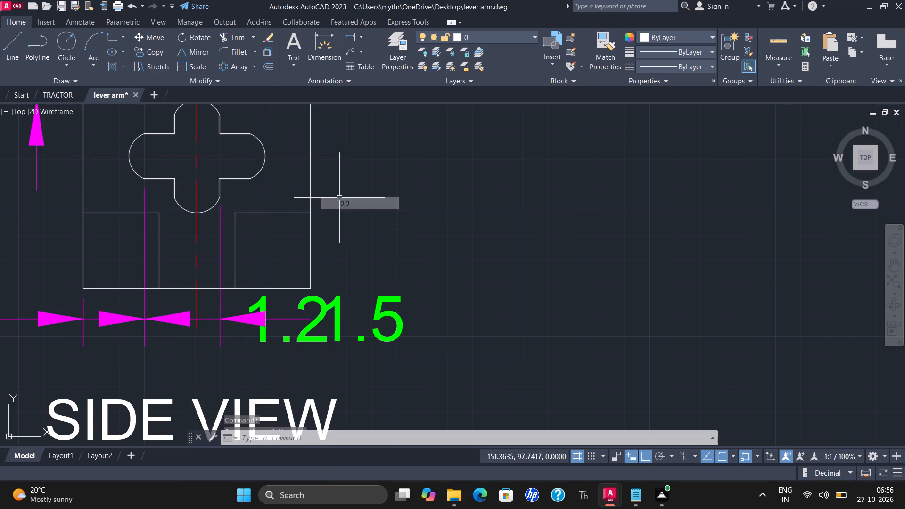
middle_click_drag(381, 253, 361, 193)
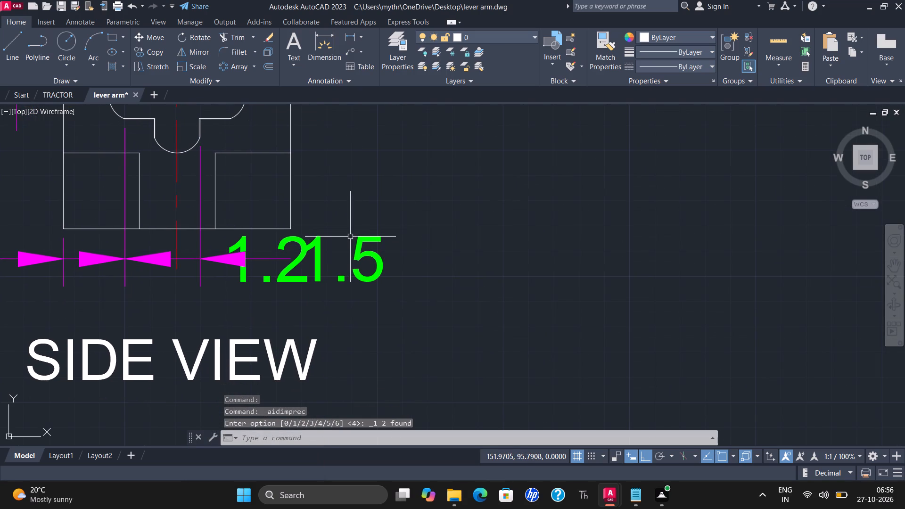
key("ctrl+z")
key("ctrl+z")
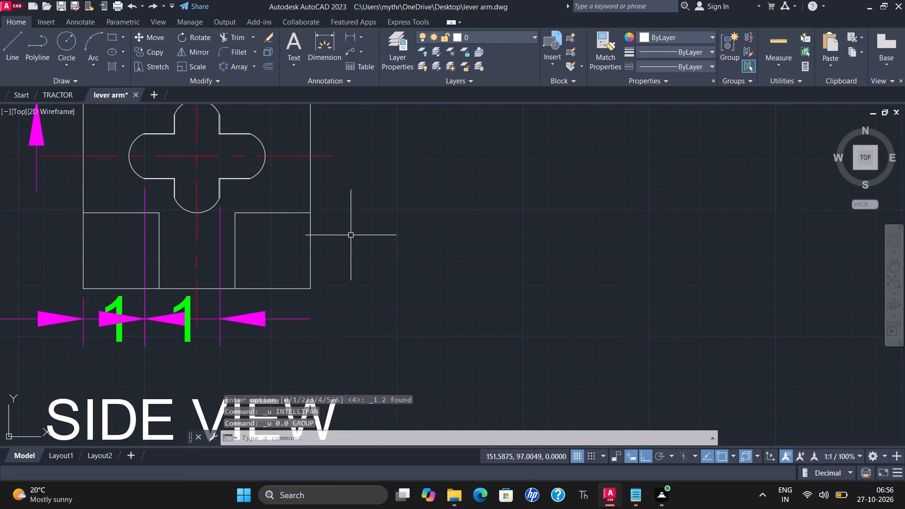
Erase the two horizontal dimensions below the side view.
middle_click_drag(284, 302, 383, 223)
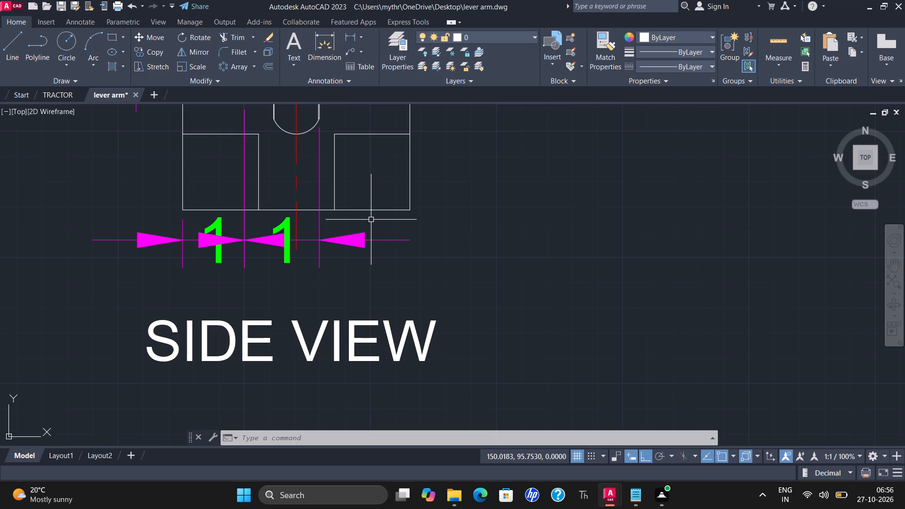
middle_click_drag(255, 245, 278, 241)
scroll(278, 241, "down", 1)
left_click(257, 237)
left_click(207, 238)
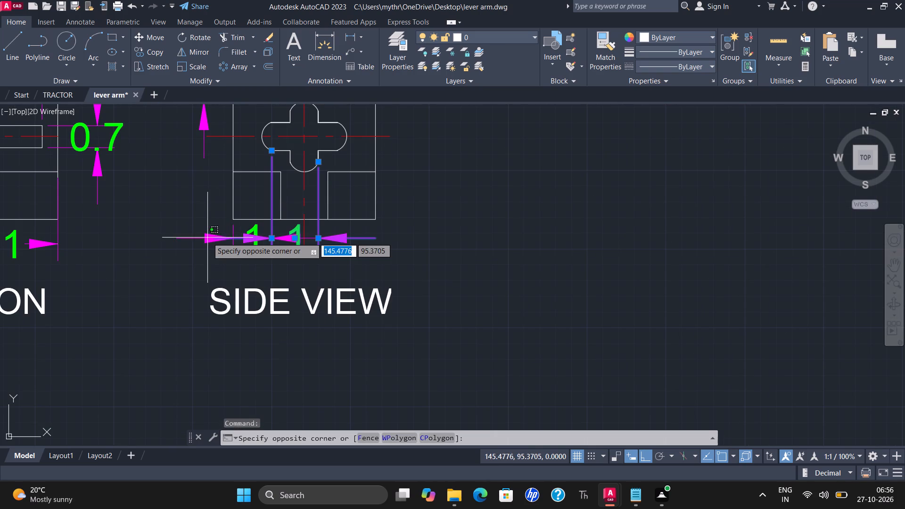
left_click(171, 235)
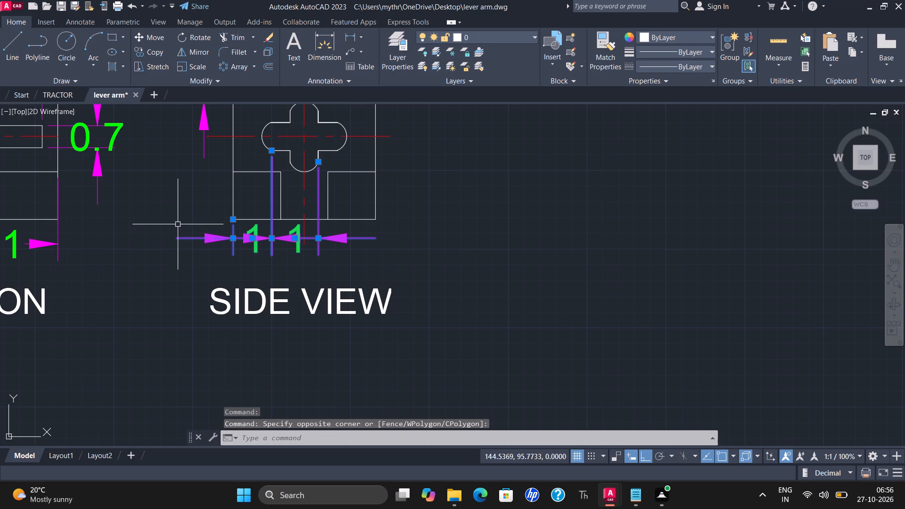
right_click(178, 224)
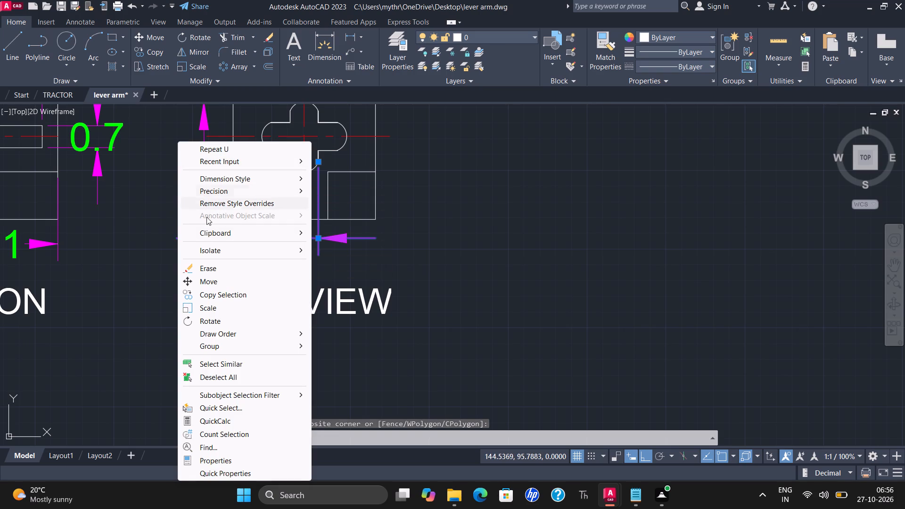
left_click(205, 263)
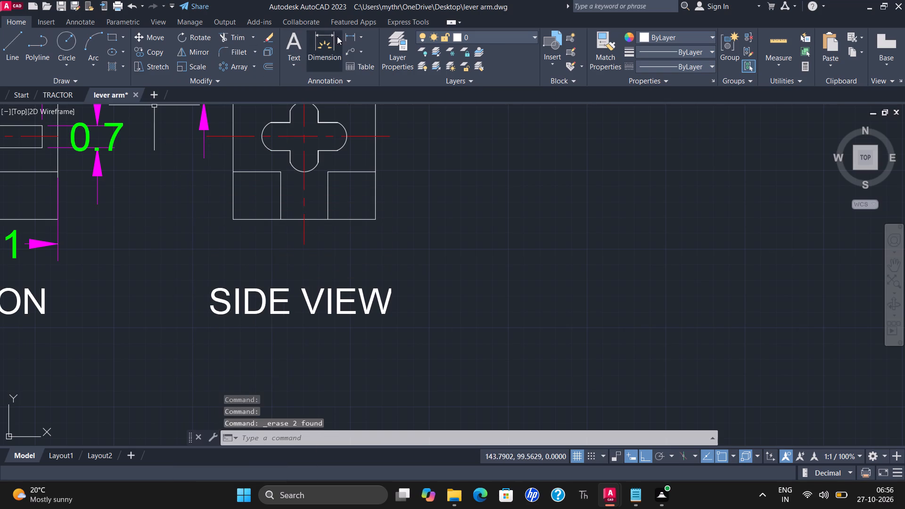
Add a horizontal linear dimension from the side view's lower-left corner to the cross cutout's leftmost point, placed below the view.
left_click(349, 36)
middle_click_drag(205, 202, 235, 267)
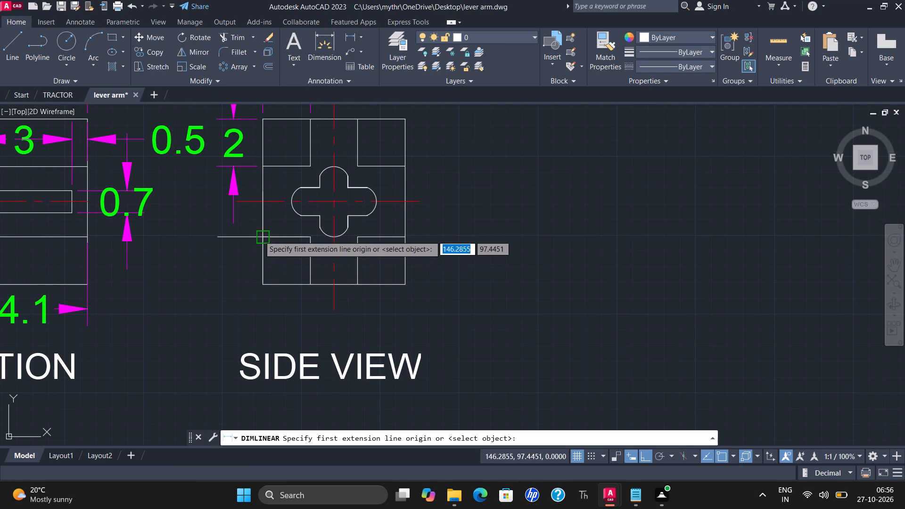
left_click(257, 286)
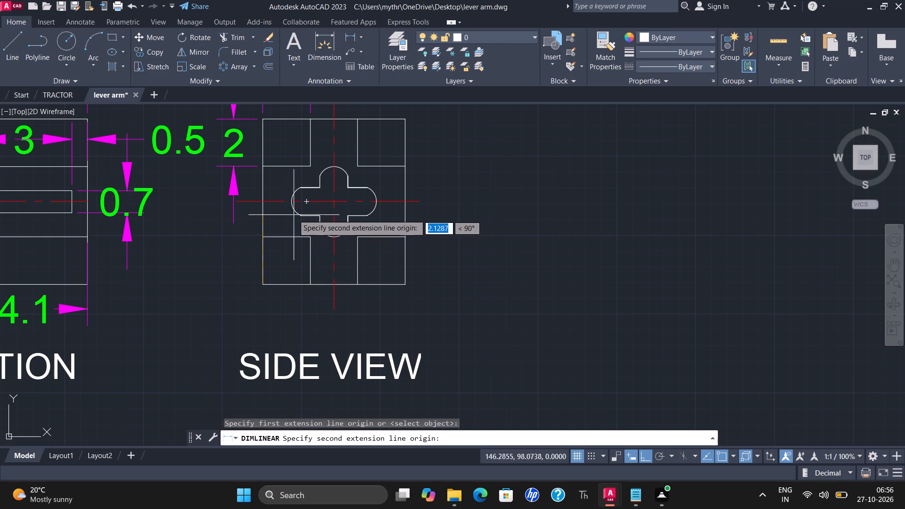
left_click(291, 205)
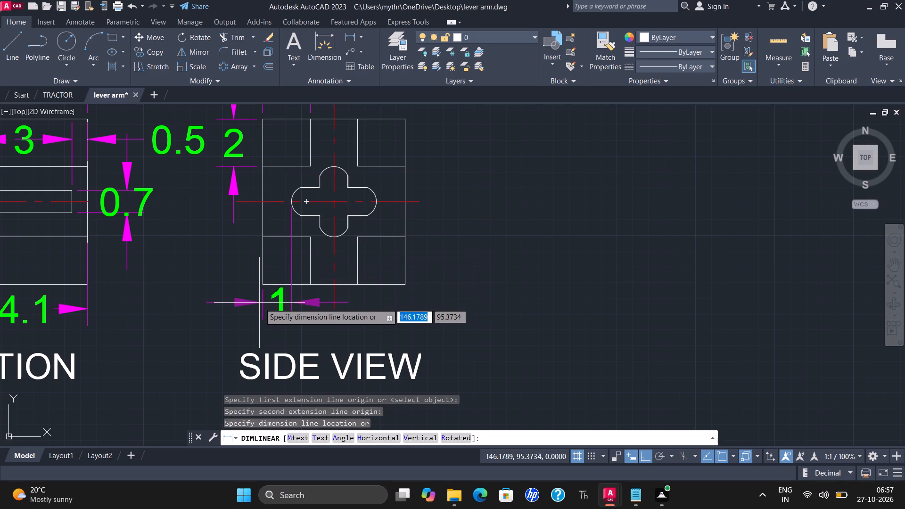
left_click(260, 304)
Add a horizontal linear dimension across the cross cutout's left lobe, from its leftmost point to its lower inner corner, aligned with the existing dimension below.
right_click(205, 250)
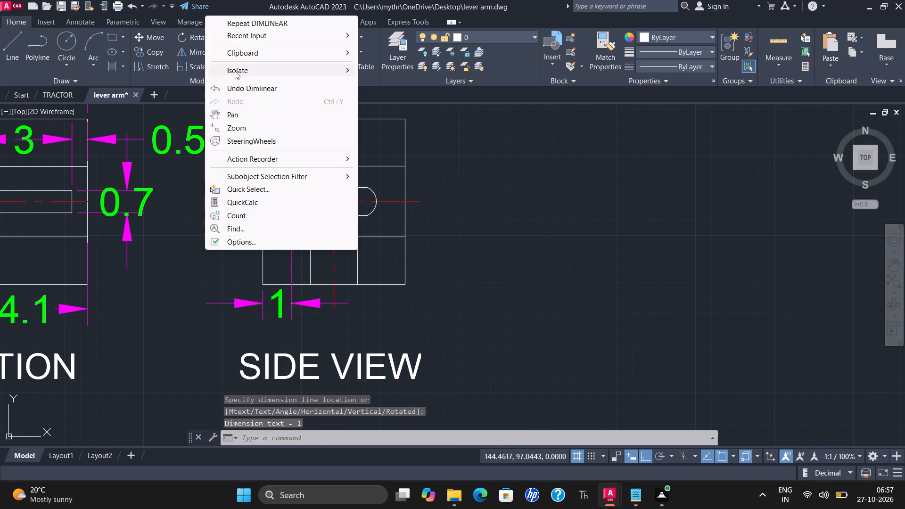
left_click(240, 23)
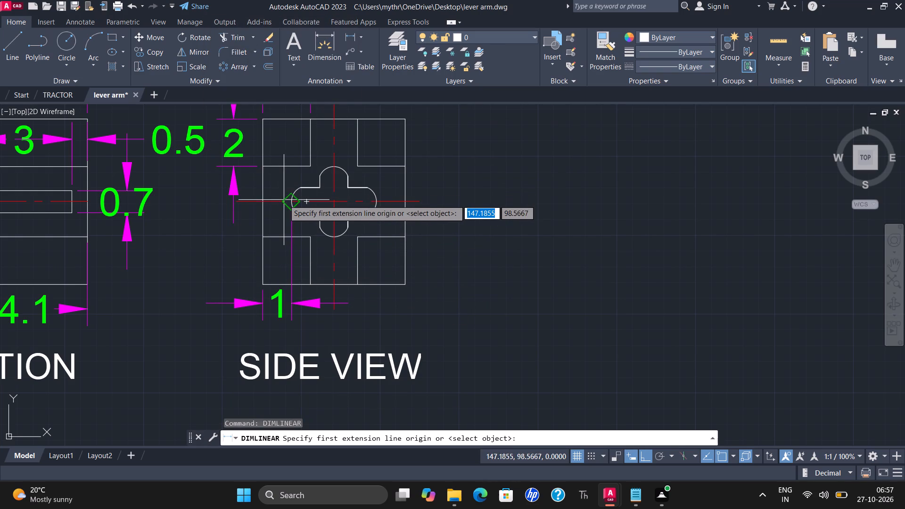
left_click(288, 201)
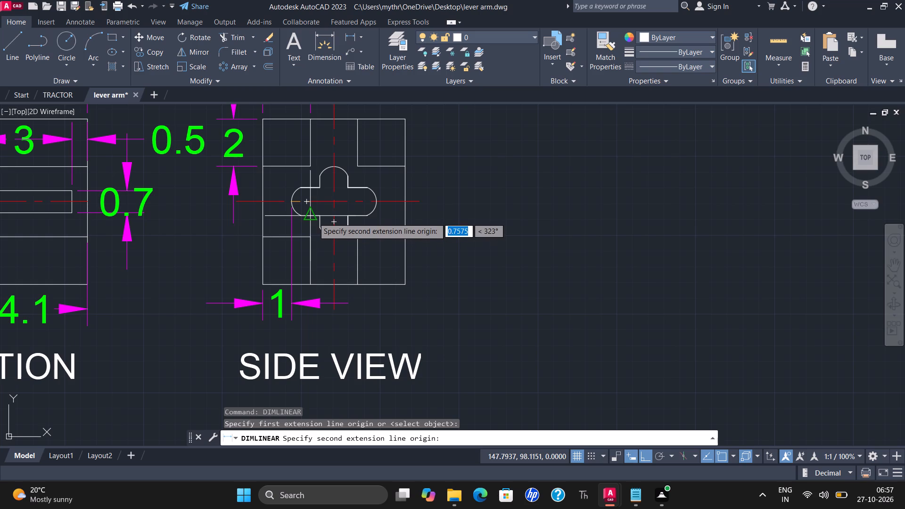
left_click(318, 216)
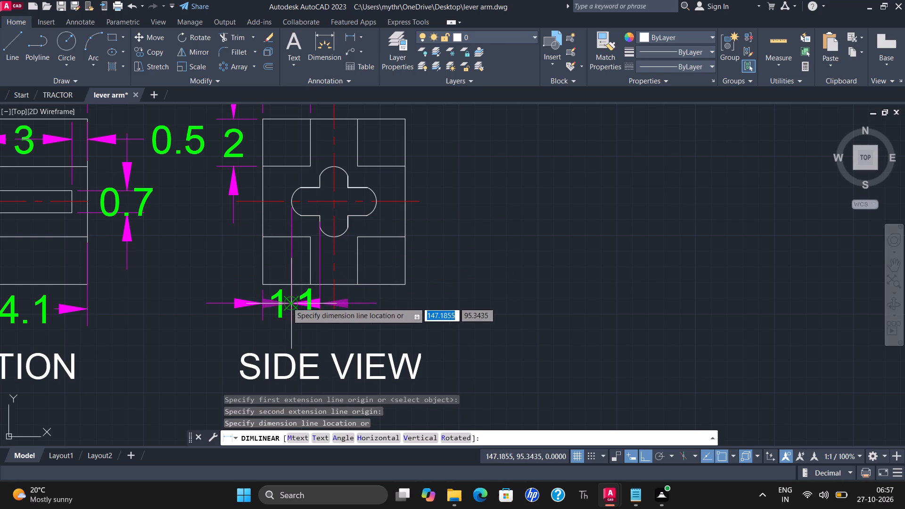
left_click(287, 302)
Add a horizontal linear dimension across the cutout's bottom lobe, between its two inner corners, in line with the other dimensions below the view.
right_click(294, 295)
left_click(317, 63)
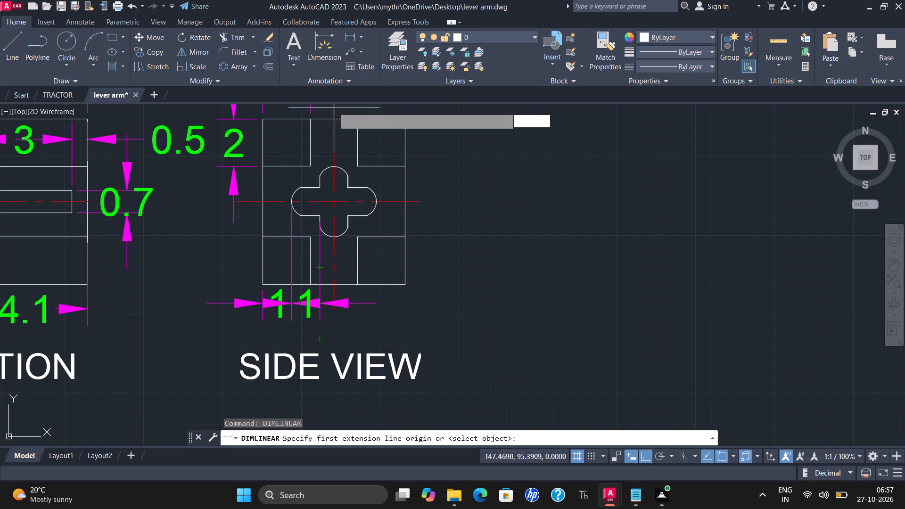
left_click(321, 218)
left_click(346, 216)
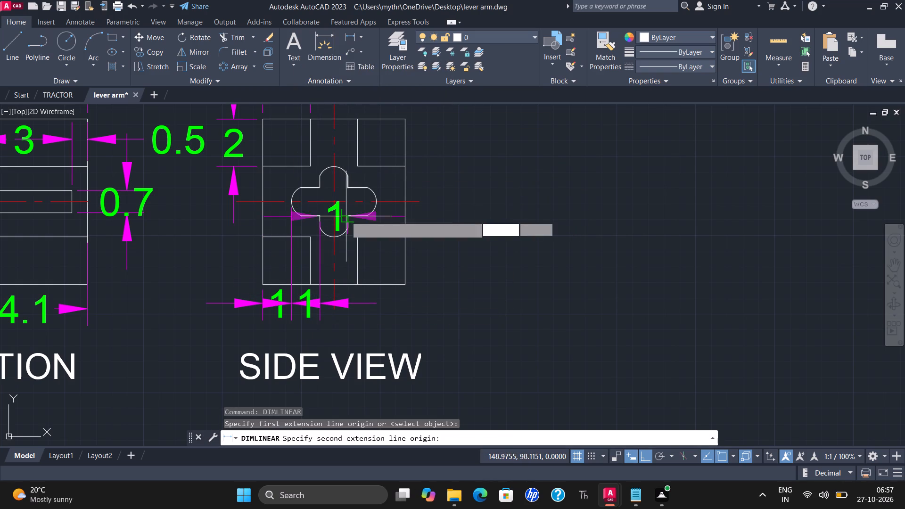
left_click(318, 304)
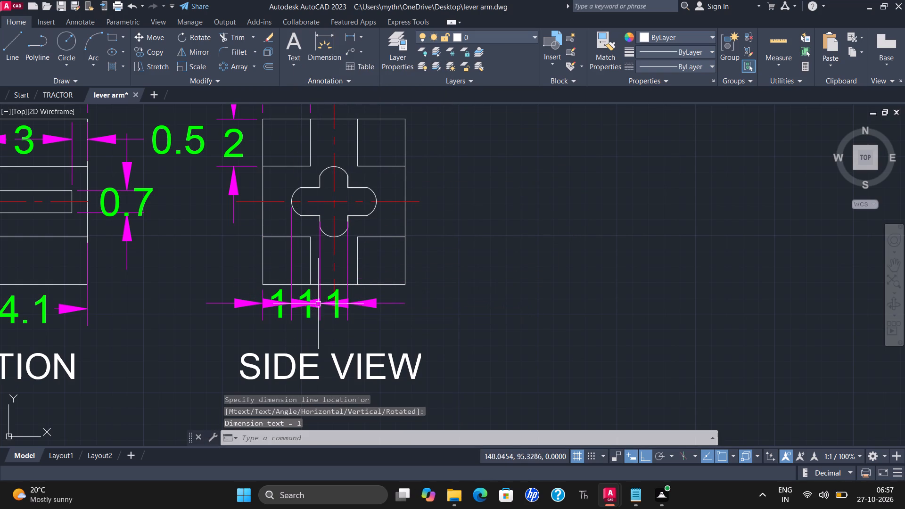
Add a horizontal linear dimension across the cutout's right lobe, from the lower inner corner to its rightmost point, on the same dimension line.
right_click(391, 251)
left_click(411, 24)
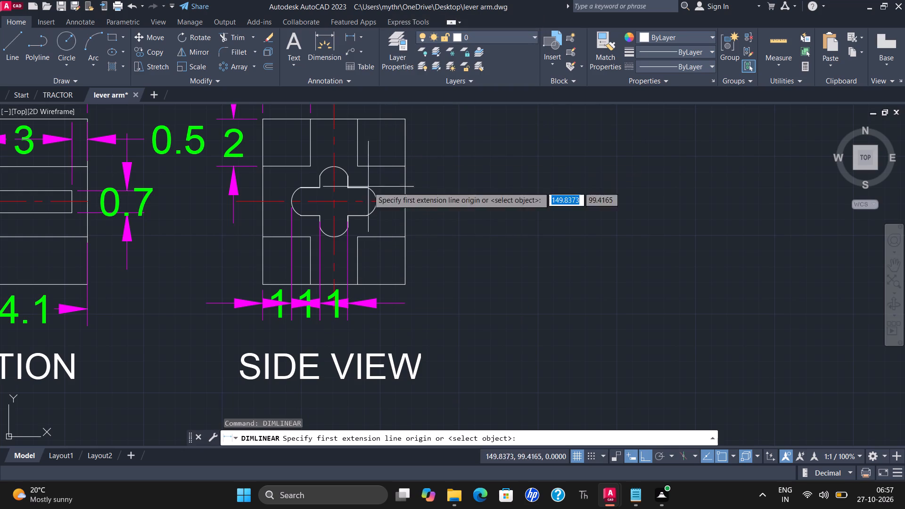
left_click(346, 215)
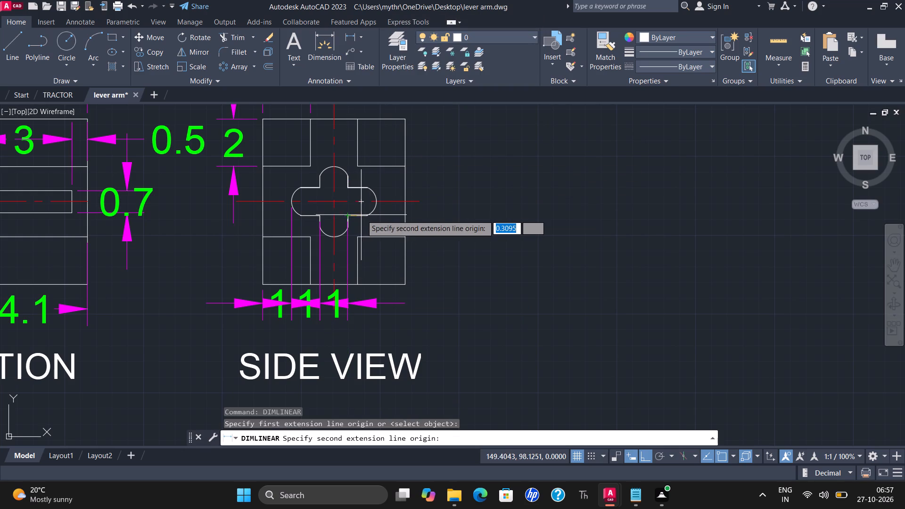
left_click(378, 198)
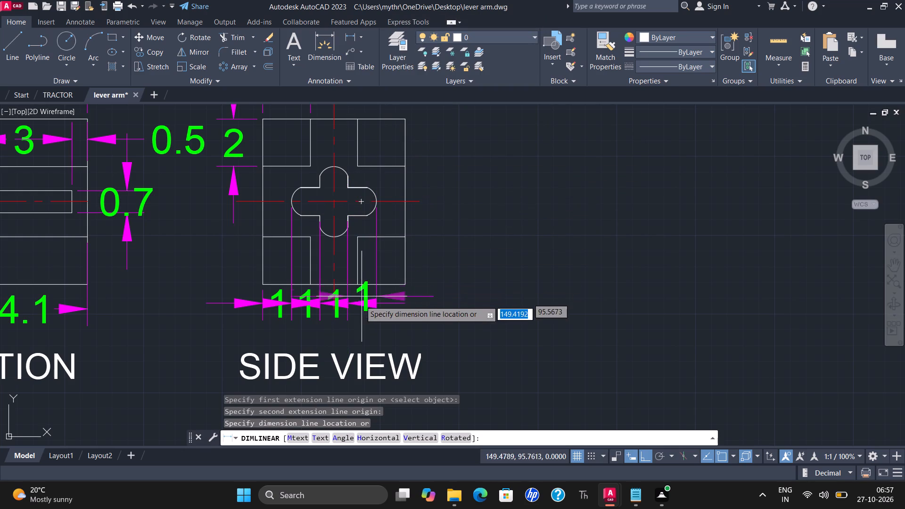
left_click(348, 306)
right_click(416, 277)
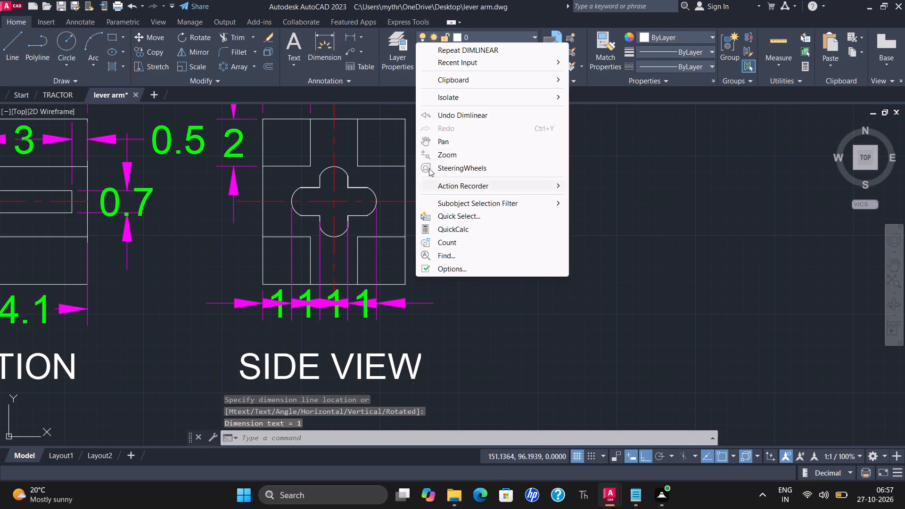
key("Escape")
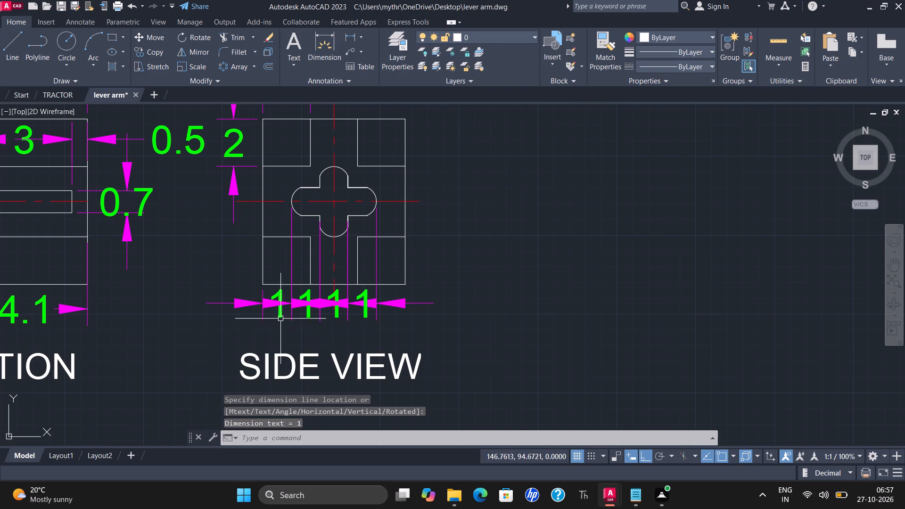
Move the SIDE VIEW label straight down to make room below the side view's horizontal dimensions.
scroll(280, 318, "up", 1)
middle_click_drag(280, 318, 327, 204)
scroll(327, 204, "down", 2)
left_click(331, 233)
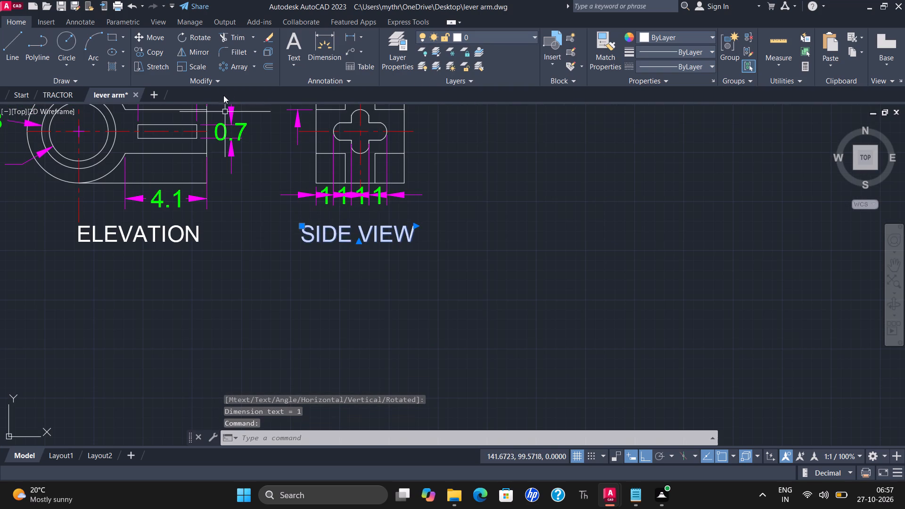
left_click(146, 43)
left_click_drag(342, 244, 342, 248)
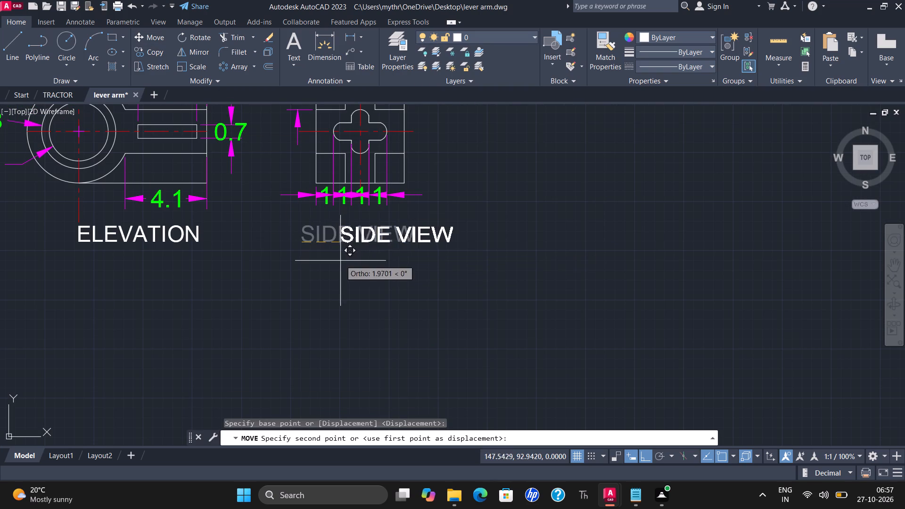
left_click(316, 271)
Lower the left, bottom and right lobe dimensions to separate levels, with the right lobe's lowest, just above the SIDE VIEW label.
scroll(320, 219, "up", 2)
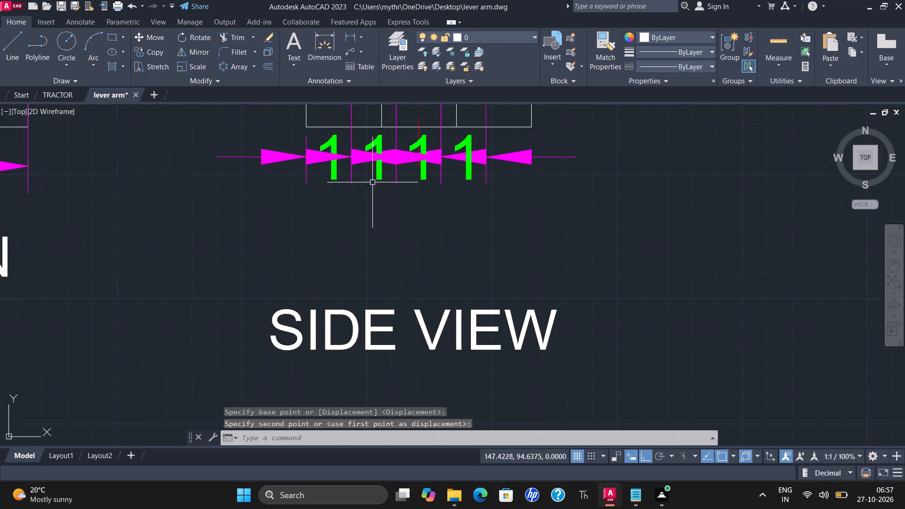
left_click(380, 170)
left_click(371, 157)
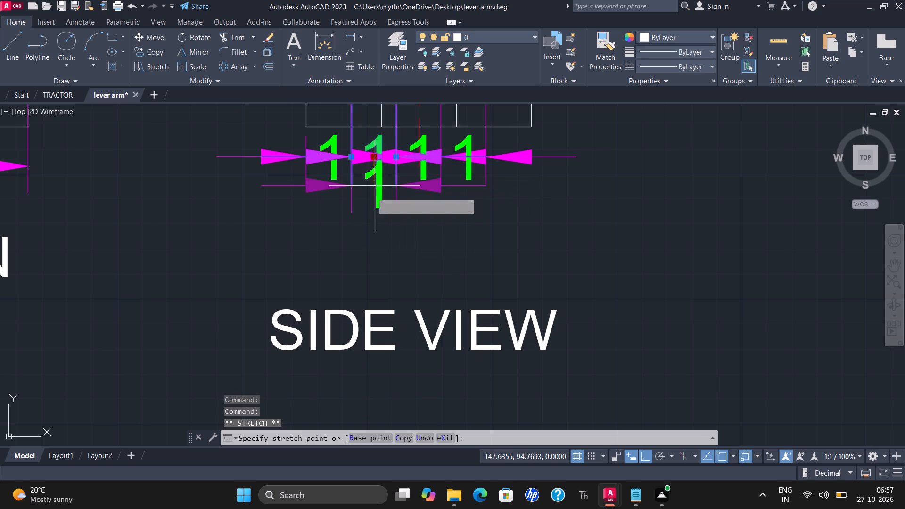
left_click(367, 210)
left_click(426, 161)
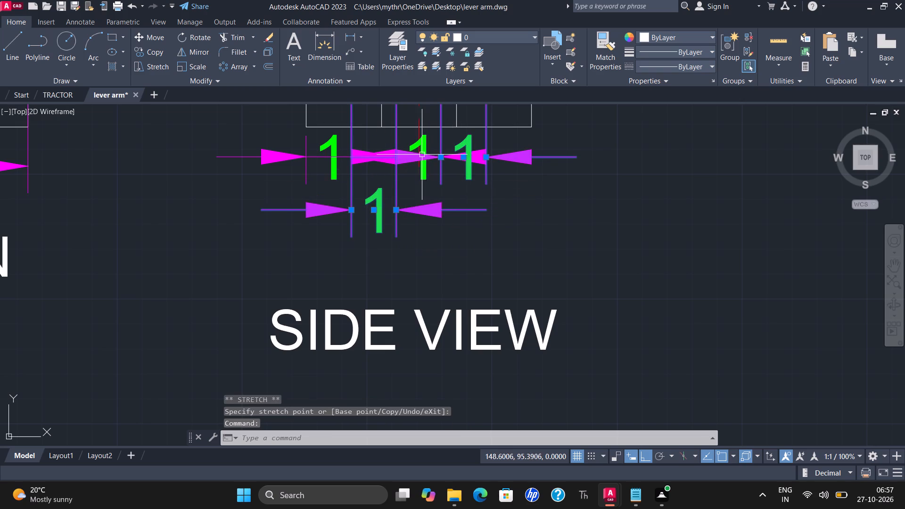
left_click(464, 155)
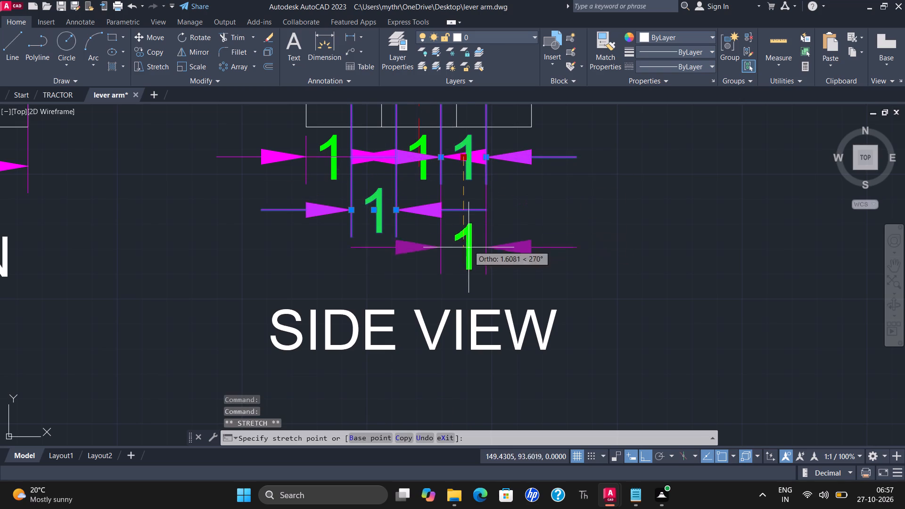
left_click(469, 278)
left_click(427, 162)
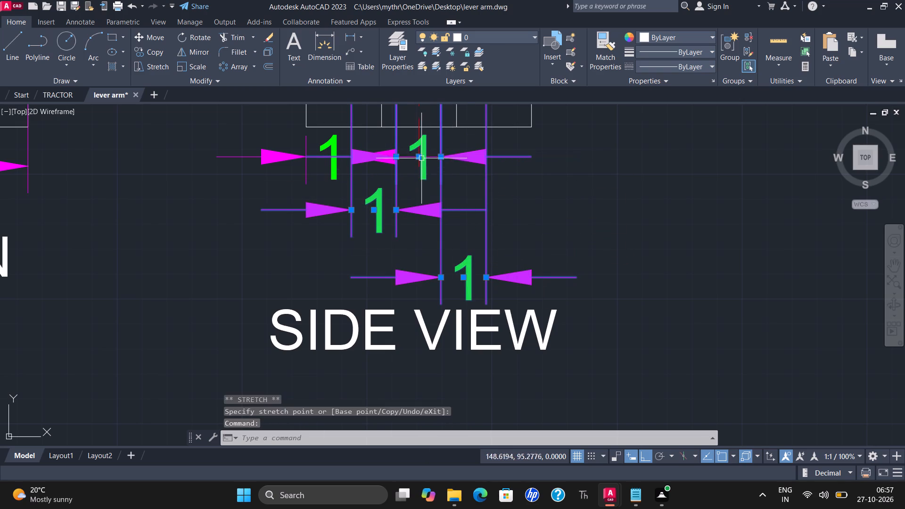
left_click(421, 157)
left_click(418, 236)
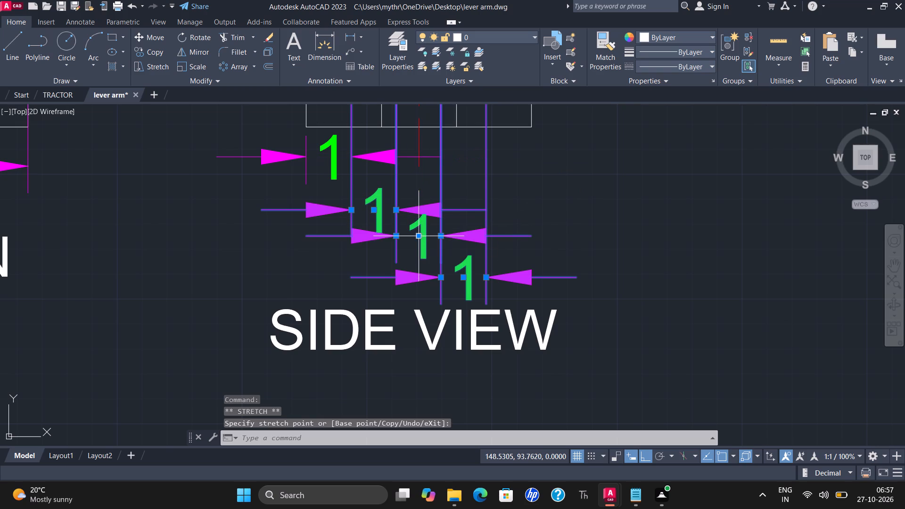
key("Escape")
Move the SIDE VIEW label further straight down, clear of the lowest staggered dimension.
middle_click_drag(399, 247, 373, 228)
scroll(381, 232, "down", 2)
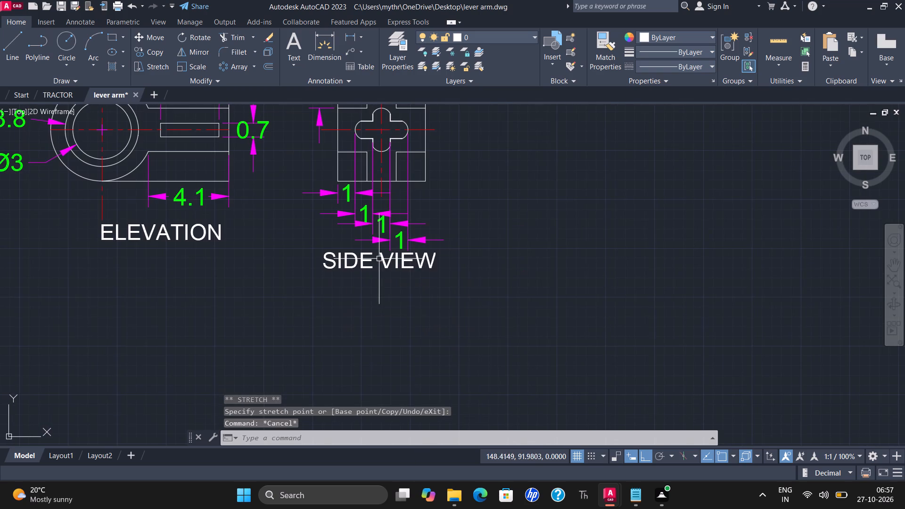
left_click(378, 260)
left_click_drag(342, 251, 335, 250)
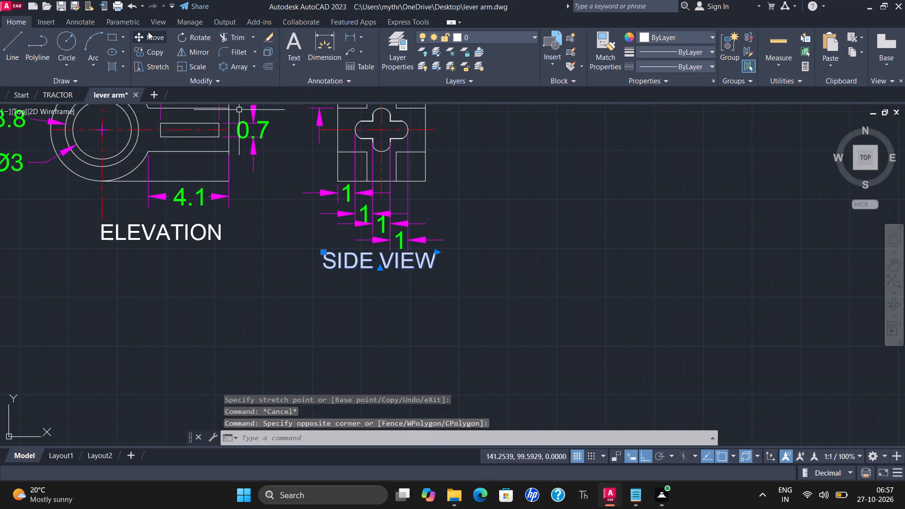
left_click(148, 33)
left_click_drag(383, 279, 381, 287)
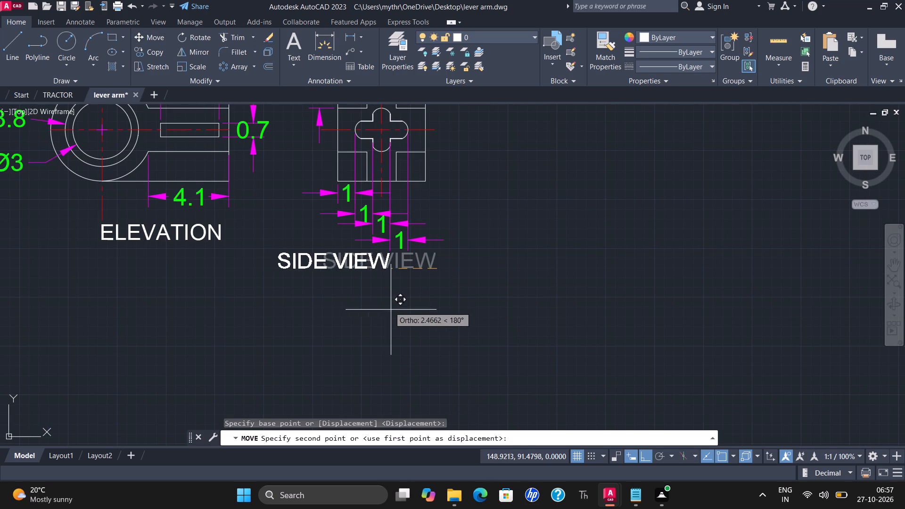
left_click(403, 310)
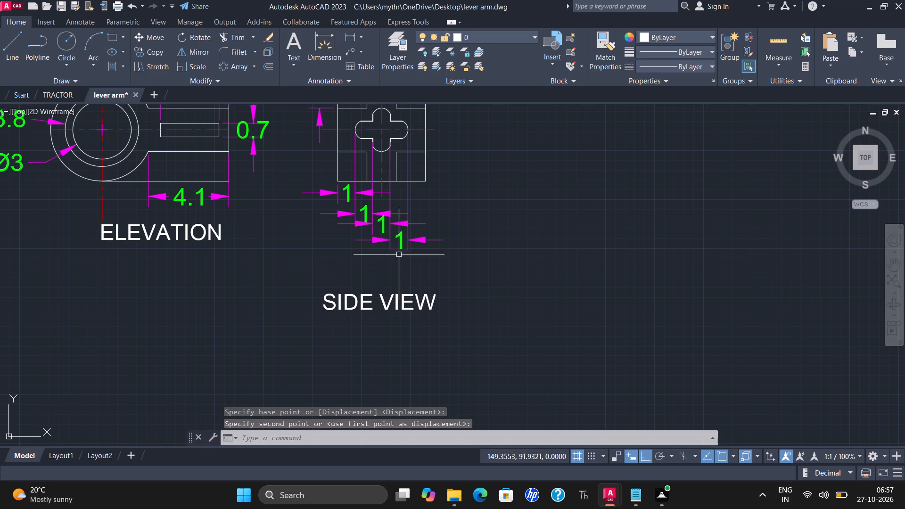
Lower the right lobe's and bottom lobe's dimensions further so the four staggered dimensions are more clearly spaced.
left_click(402, 246)
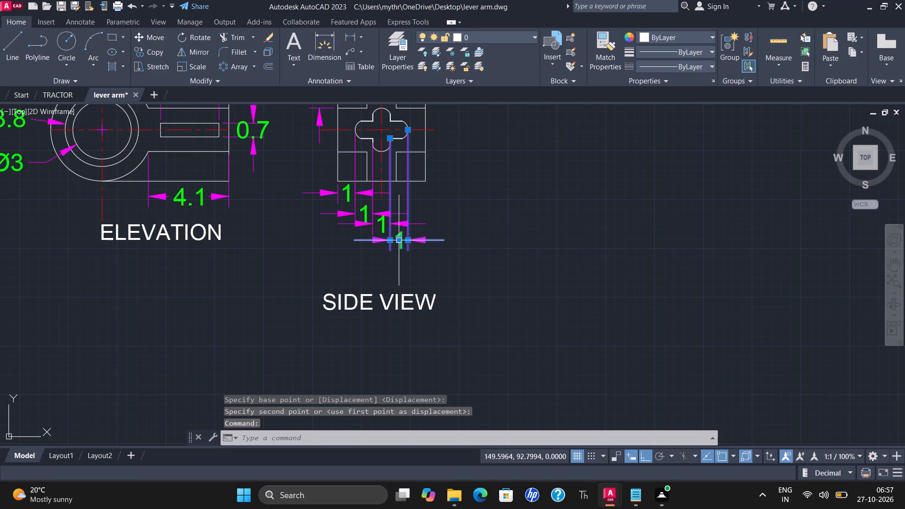
left_click(401, 243)
left_click(397, 263)
left_click(377, 223)
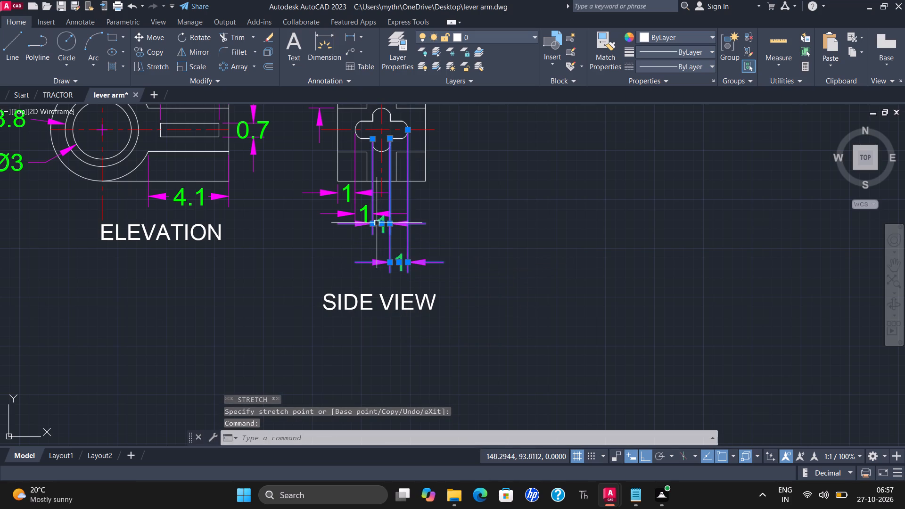
left_click(384, 222)
left_click(378, 245)
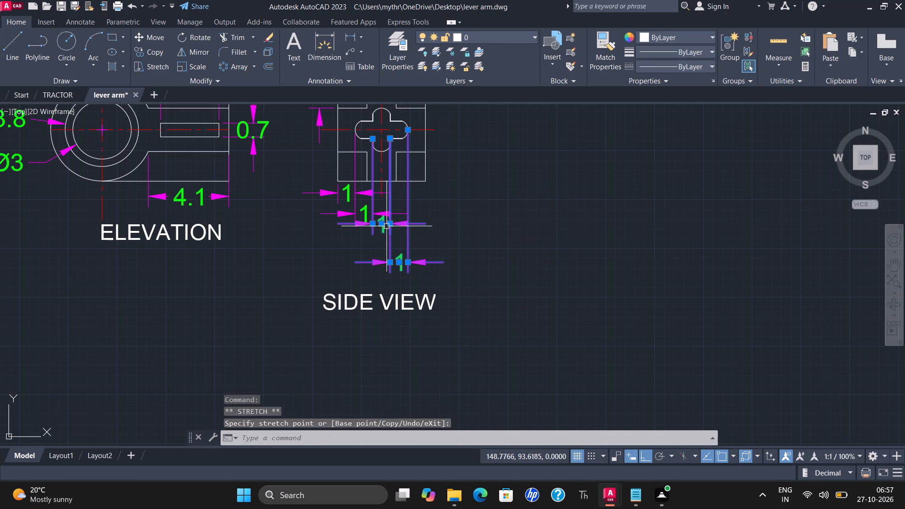
left_click(392, 225)
left_click(391, 233)
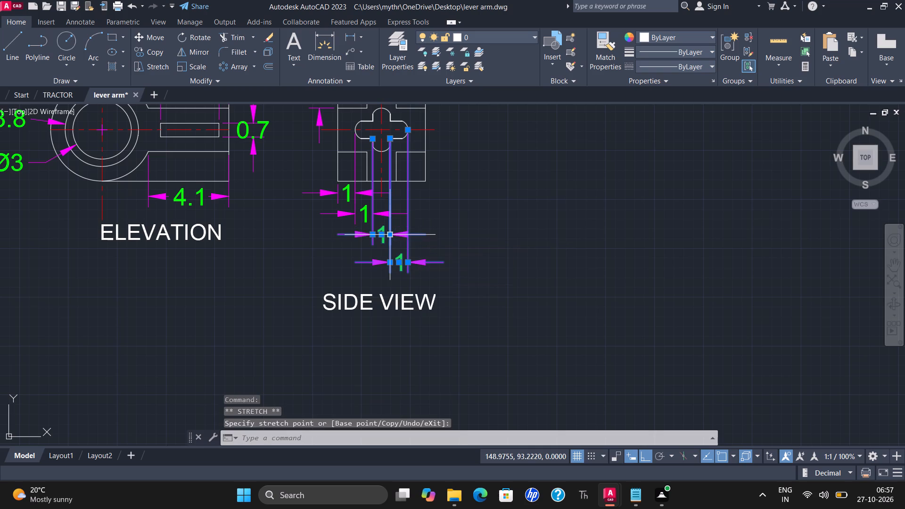
key("Escape")
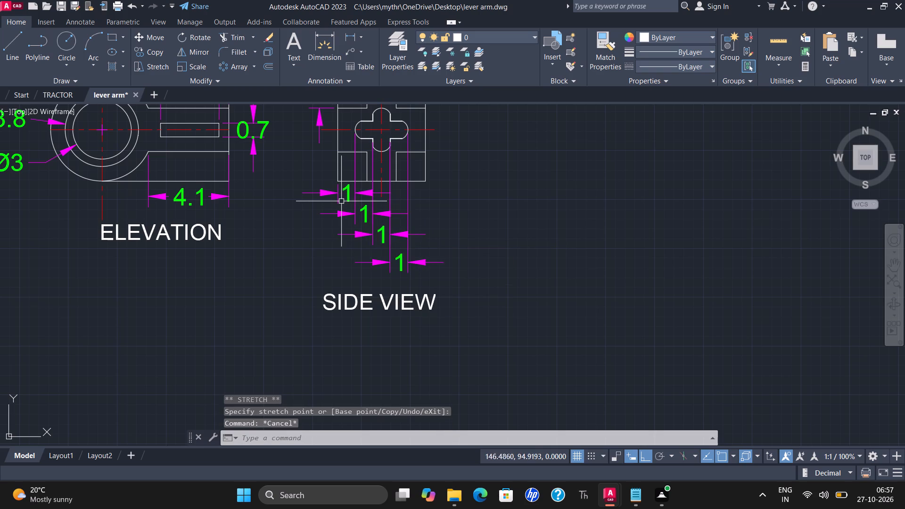
Set the precision of the side view's four staggered horizontal dimensions below the cross cutout to one decimal place (0.0).
left_click(340, 201)
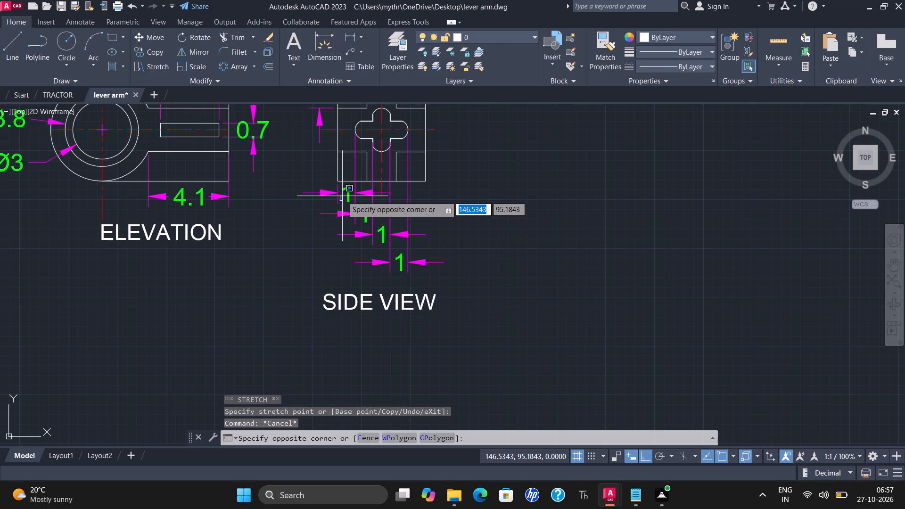
left_click(313, 205)
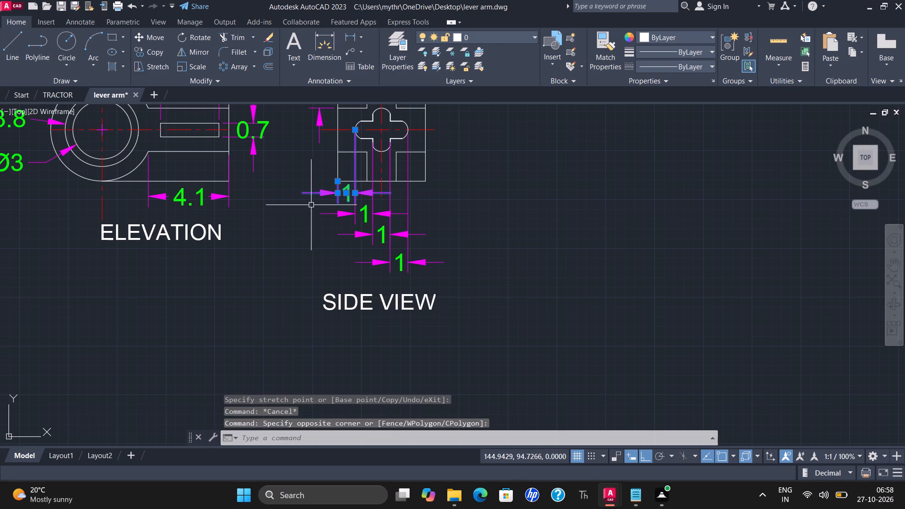
right_click(321, 200)
left_click(280, 217)
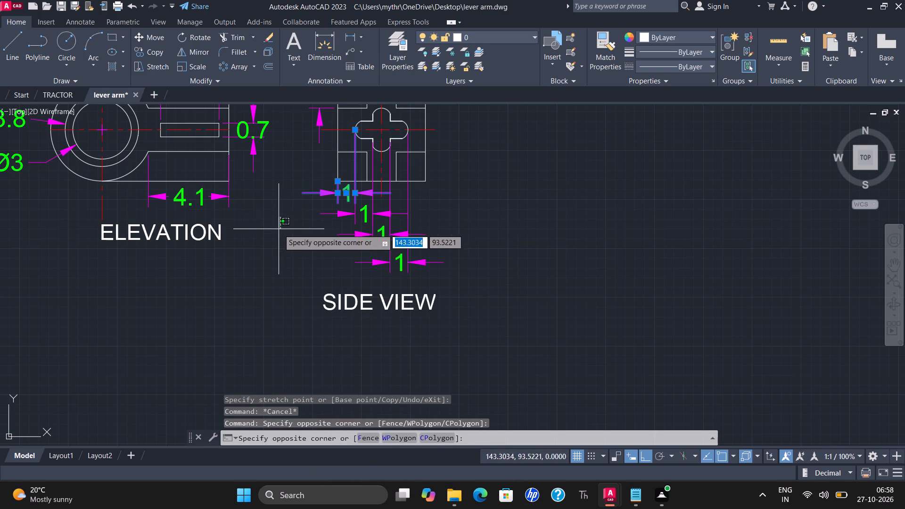
left_click(279, 229)
left_click_drag(423, 196, 413, 204)
left_click(354, 242)
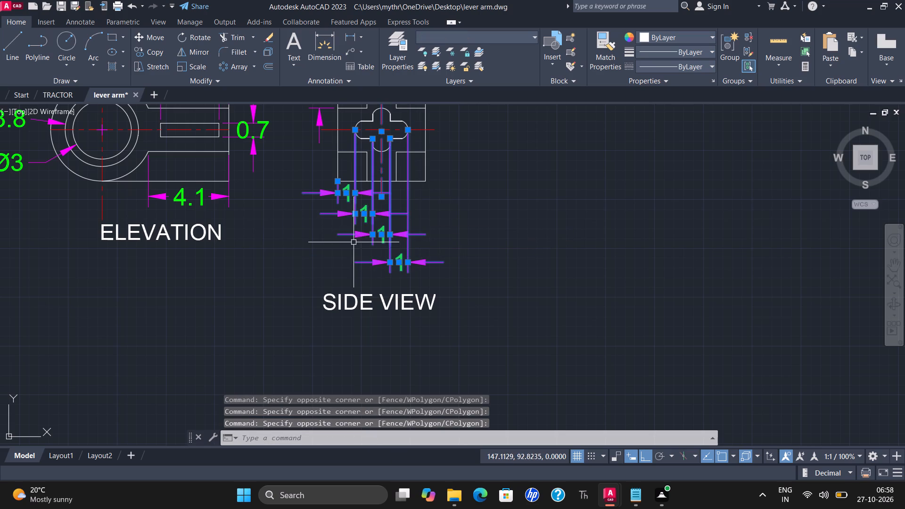
right_click(363, 218)
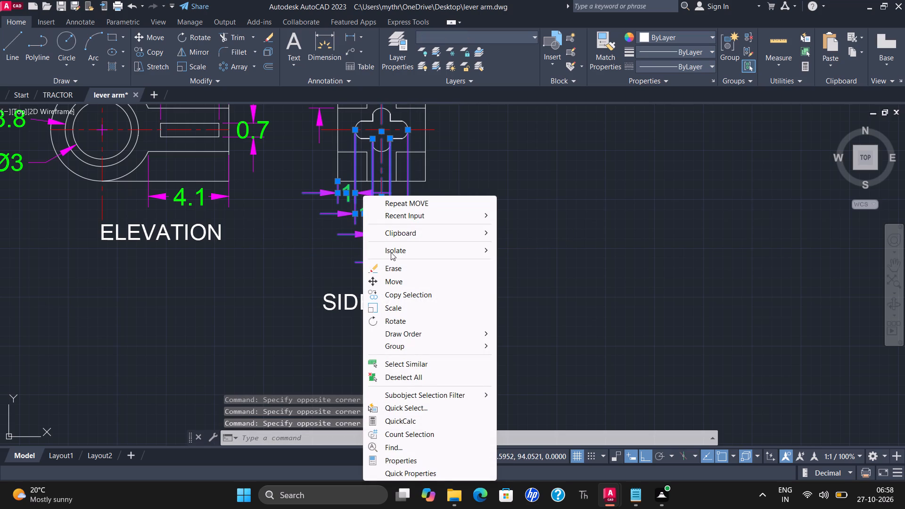
key("Escape")
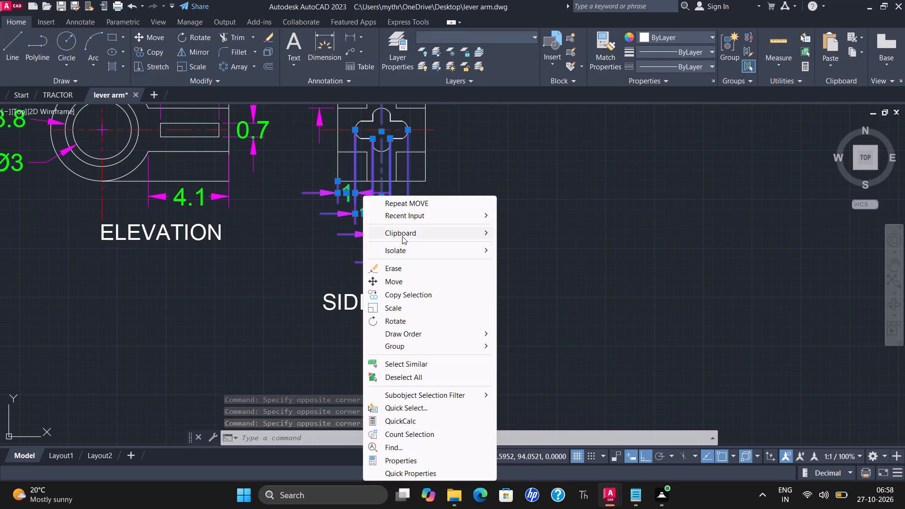
key("Escape")
key("Escape")
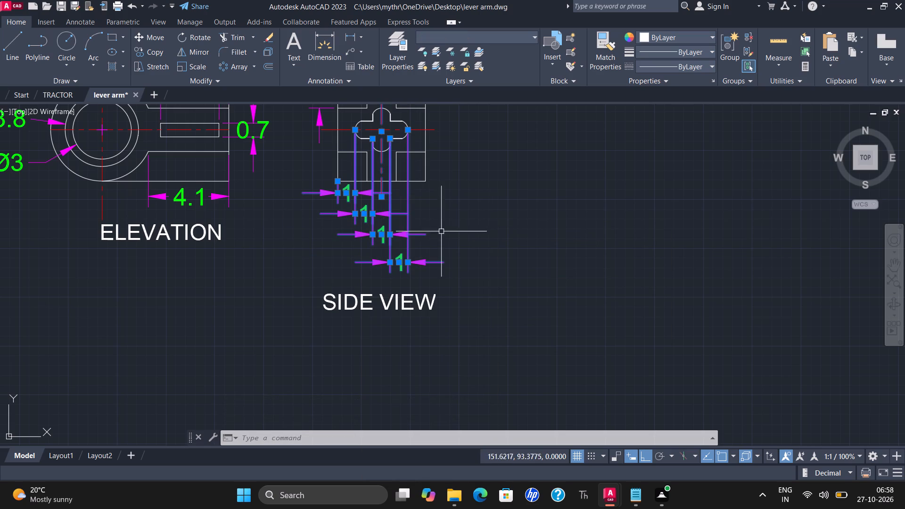
scroll(371, 143, "up", 1)
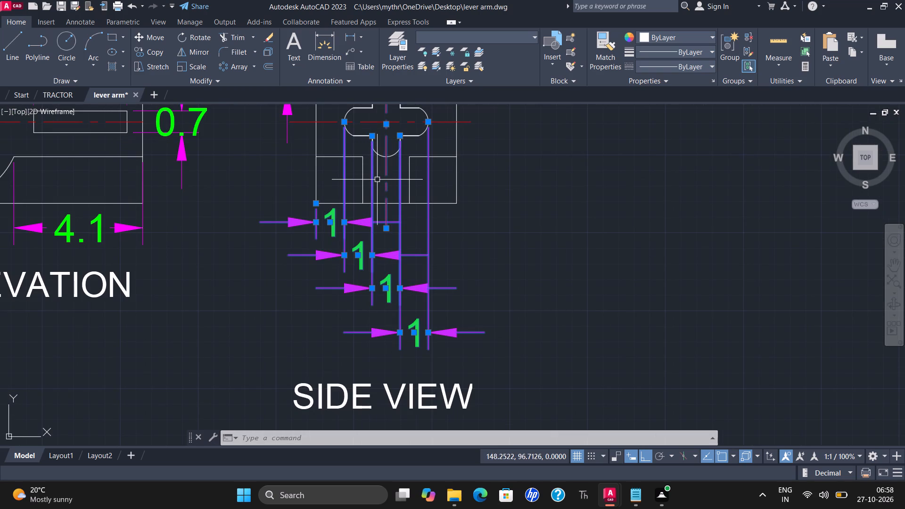
left_click(385, 176, "shift")
scroll(385, 184, "down", 2)
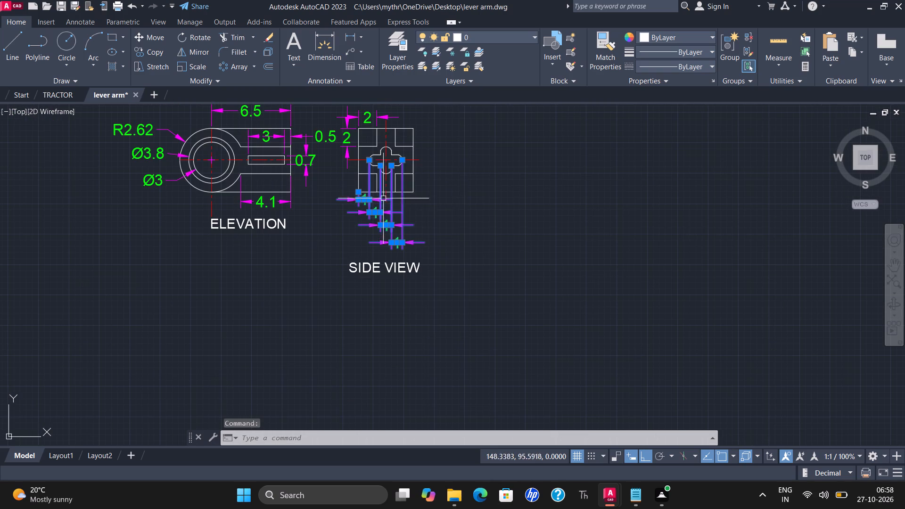
right_click(424, 213)
left_click(462, 193)
left_click(575, 205)
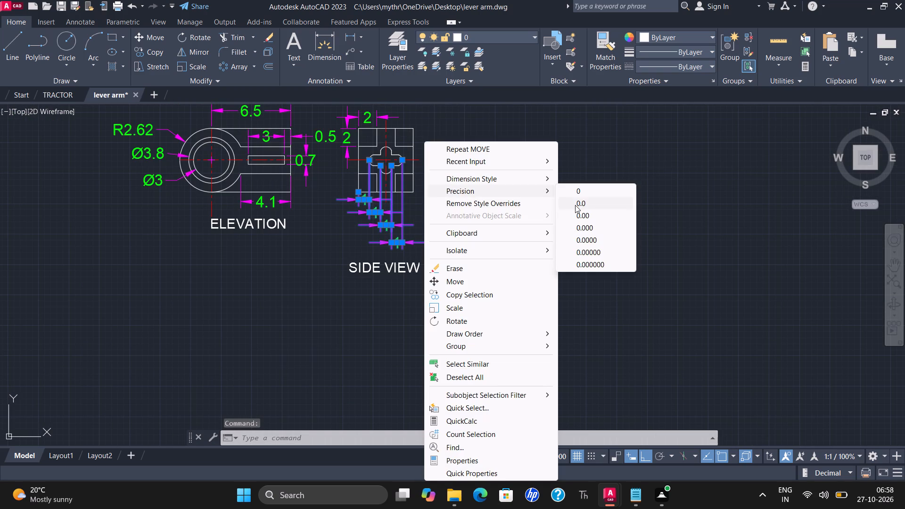
key("Escape")
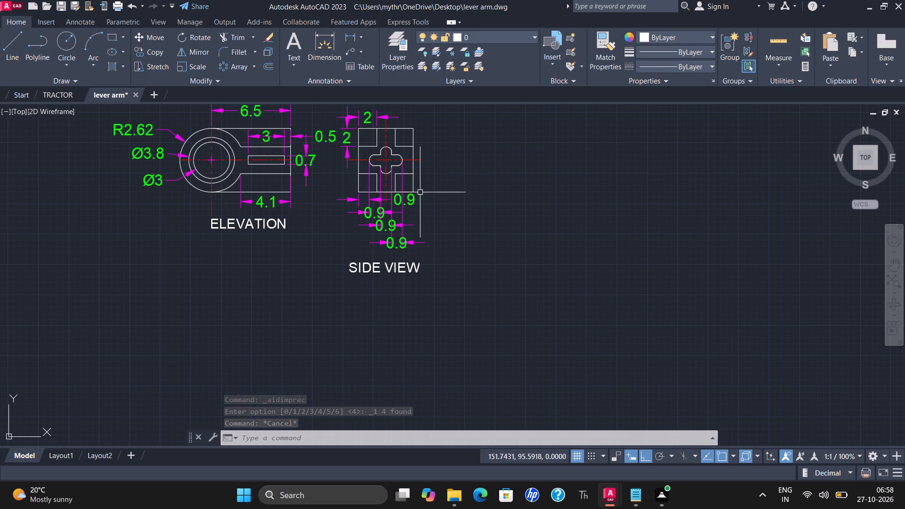
Set the precision of the side view's horizontal and vertical upper-left corner dimensions to one decimal place (0.0).
middle_click_drag(413, 176, 411, 199)
left_click(366, 146)
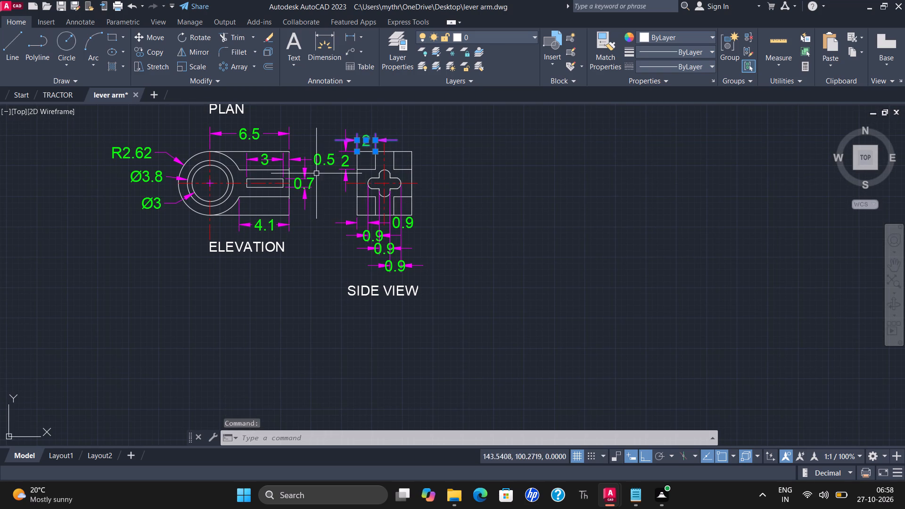
left_click(346, 161)
right_click(346, 161)
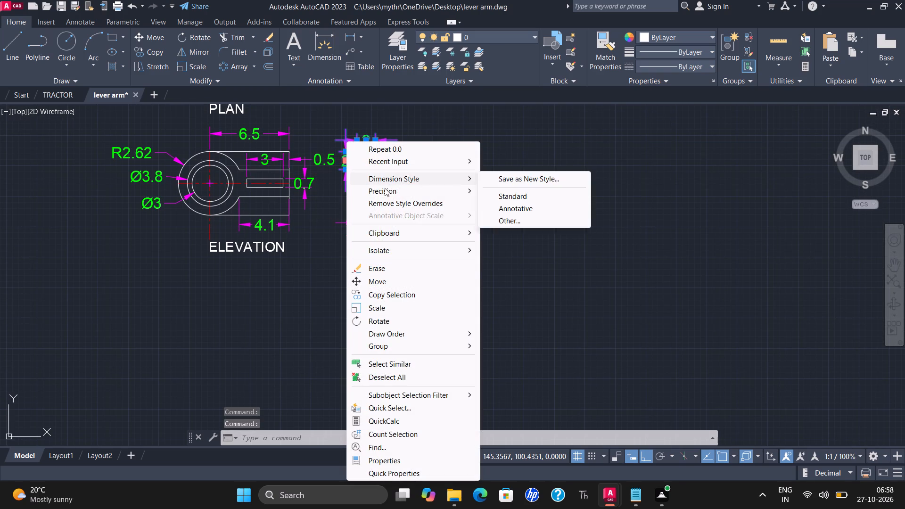
left_click(385, 189)
left_click(497, 200)
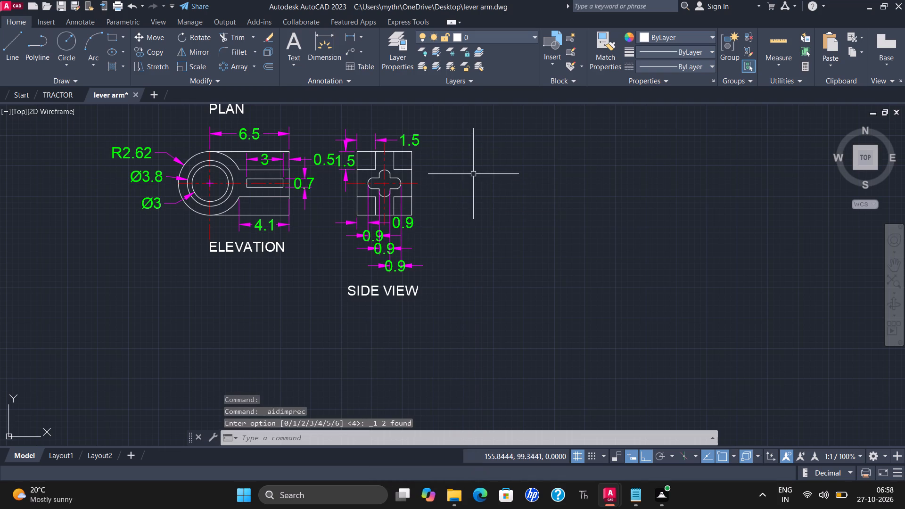
Add a horizontal dimension below the plan from the slot's left end to the arm's right edge, centring its text between the extension lines.
middle_click_drag(475, 177, 472, 230)
scroll(464, 219, "down", 1)
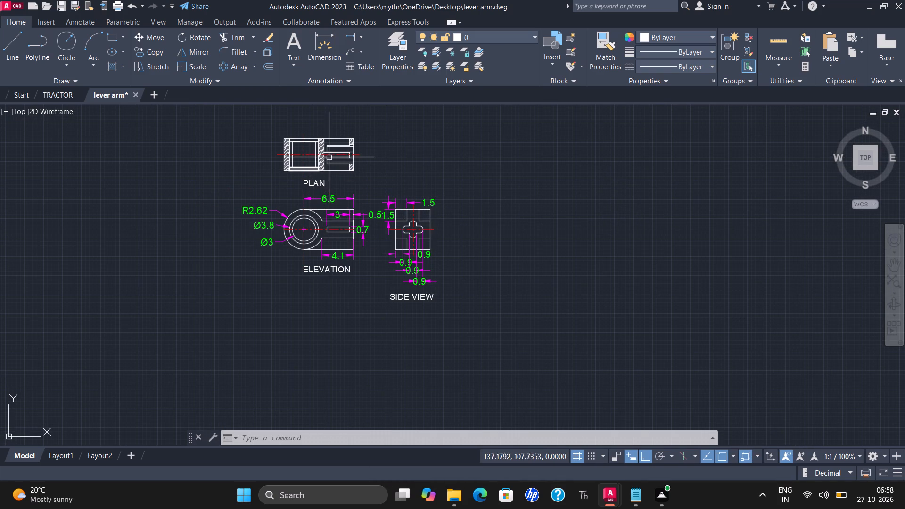
scroll(333, 170, "up", 1)
left_click(345, 32)
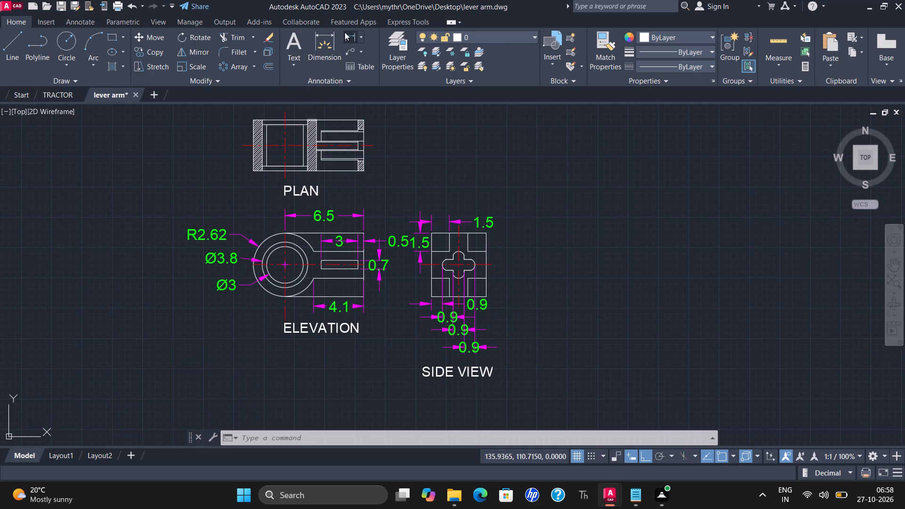
scroll(317, 173, "up", 1)
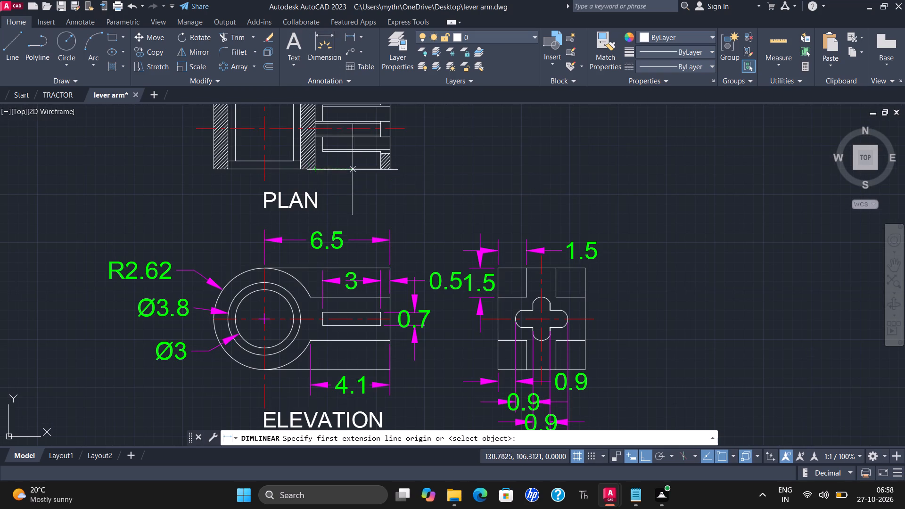
left_click(323, 158)
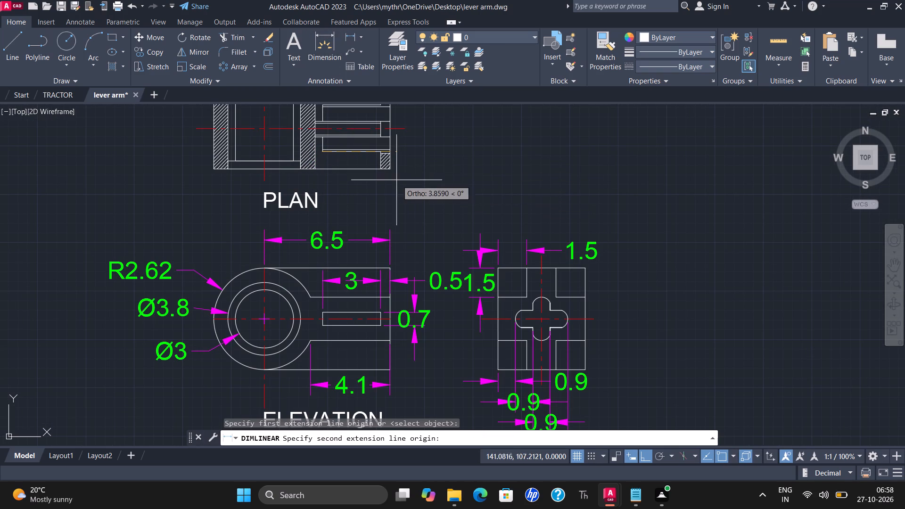
left_click(389, 173)
left_click(360, 191)
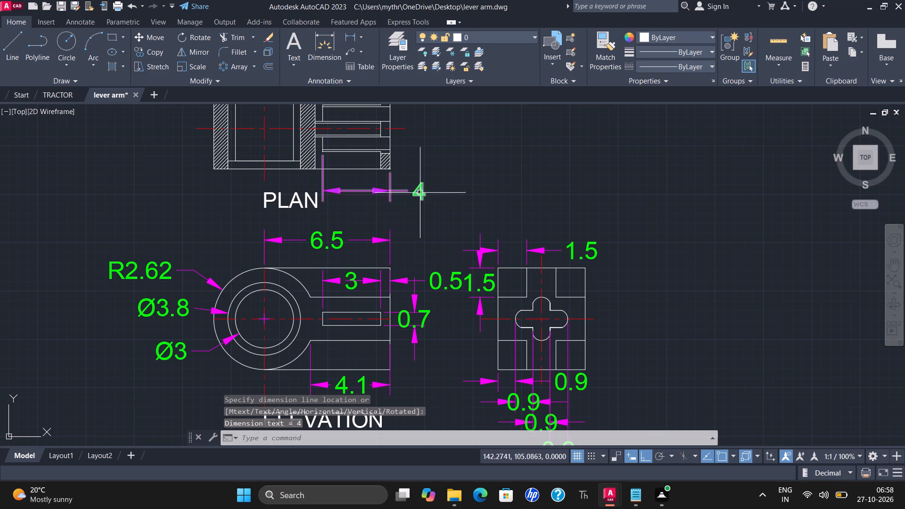
left_click(420, 193)
left_click(417, 192)
left_click(357, 191)
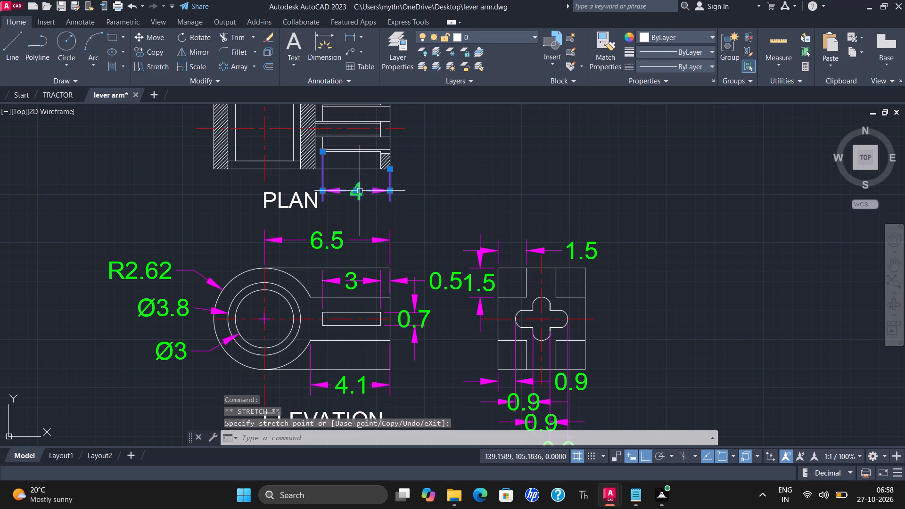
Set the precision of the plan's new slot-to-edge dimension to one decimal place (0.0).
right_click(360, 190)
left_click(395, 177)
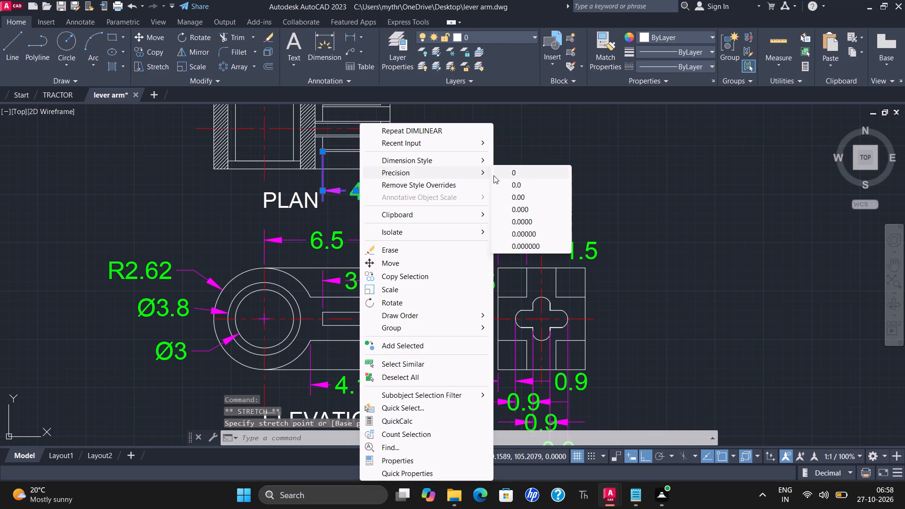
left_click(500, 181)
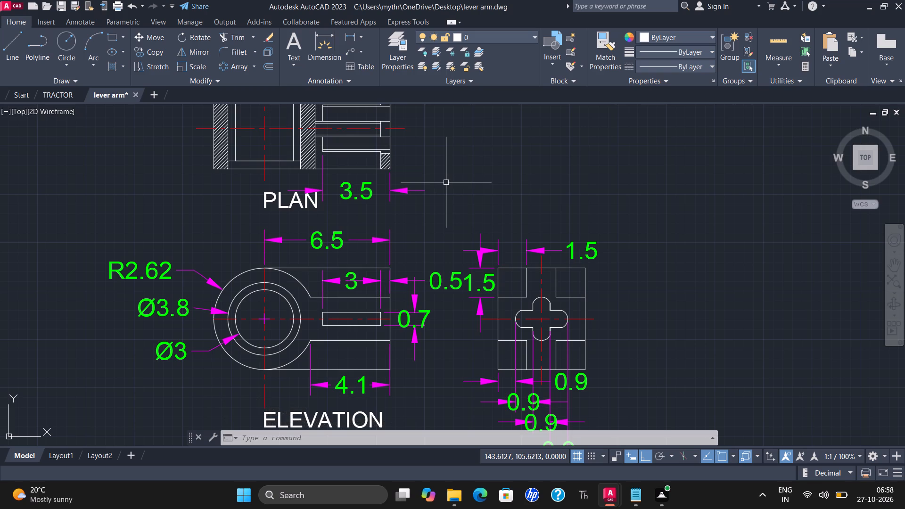
Set the precision of the plan's slot-to-edge dimension to two decimal places (0.00).
left_click(368, 187)
right_click(367, 185)
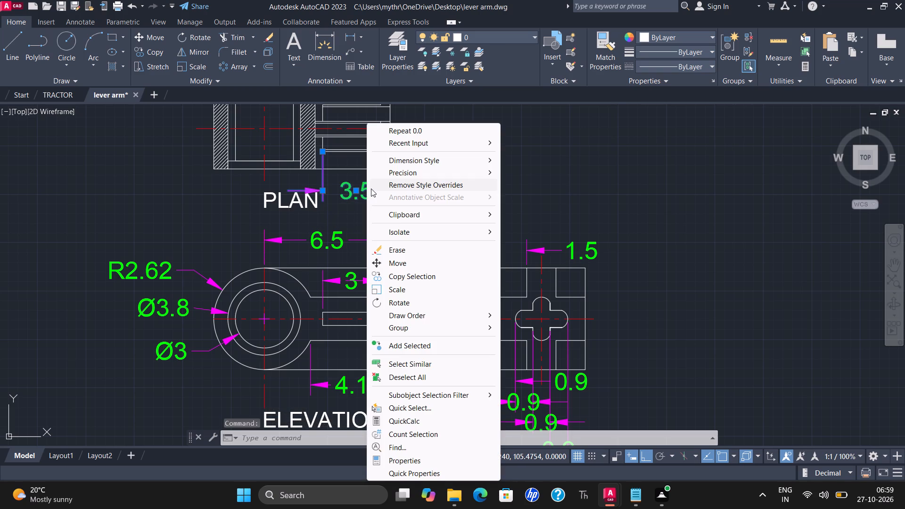
left_click(414, 173)
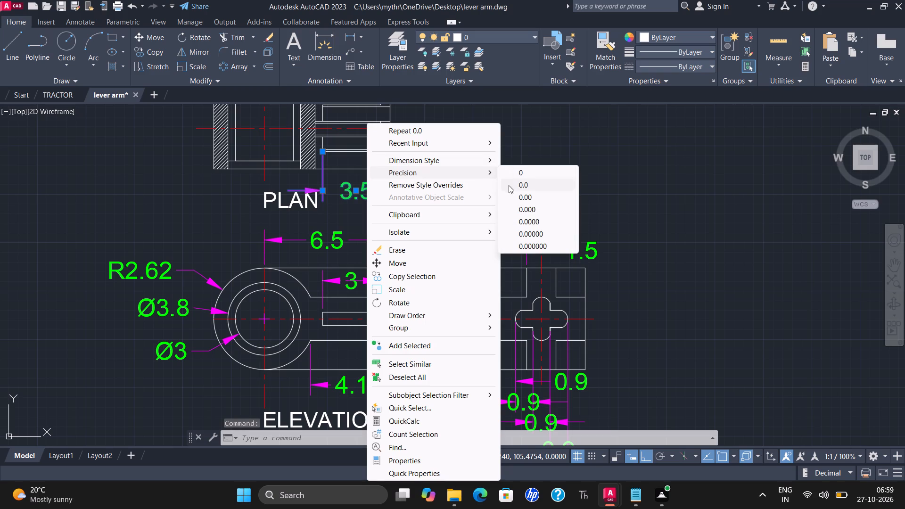
left_click(515, 198)
Add a horizontal dimension for the plan's inner bore width, just below the view, with its text centred between the arrows.
middle_click_drag(430, 194, 434, 211)
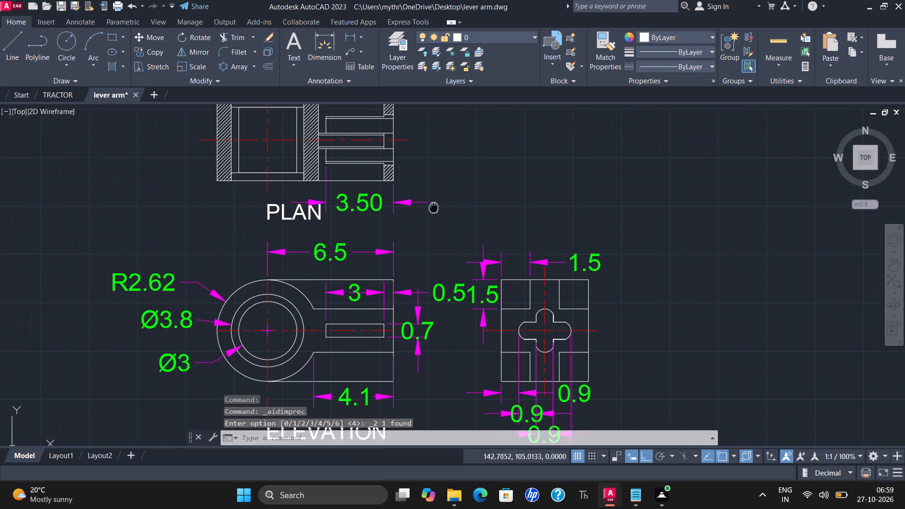
middle_click_drag(434, 211, 438, 225)
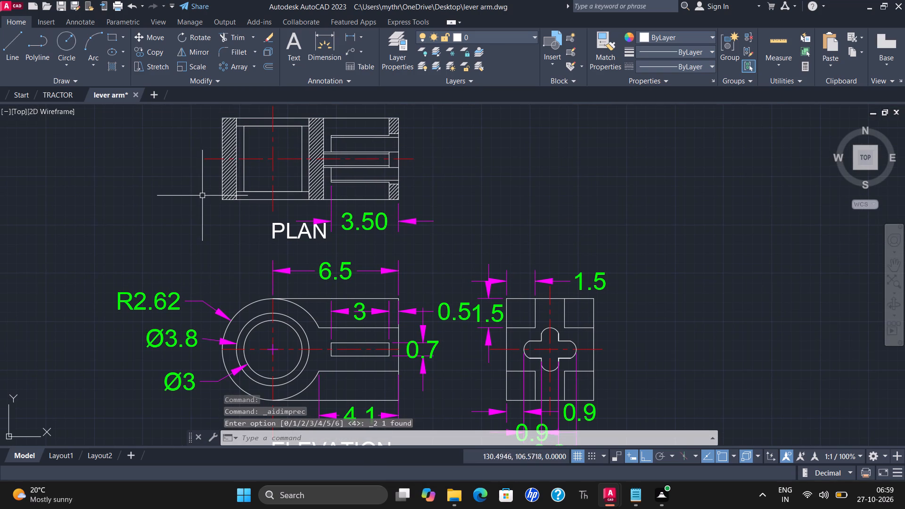
left_click(351, 33)
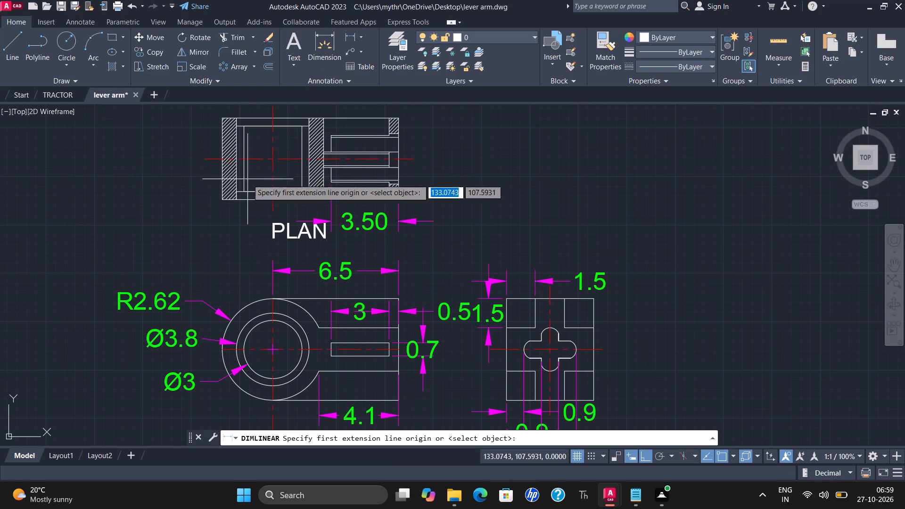
scroll(232, 206, "up", 2)
left_click(259, 169)
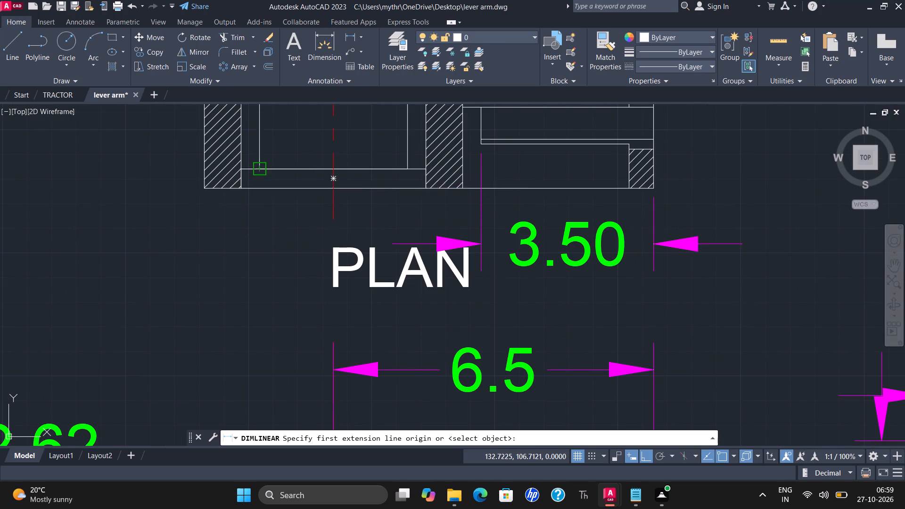
left_click(403, 165)
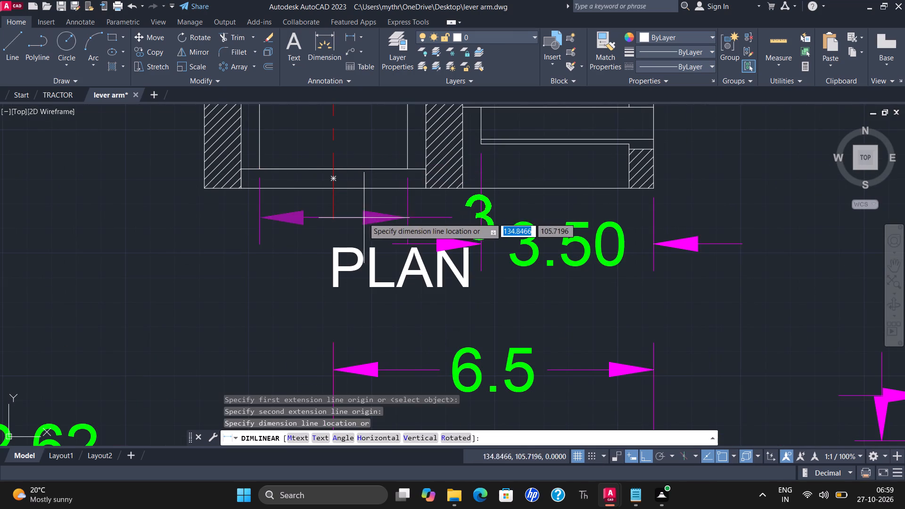
left_click(356, 216)
left_click(437, 217)
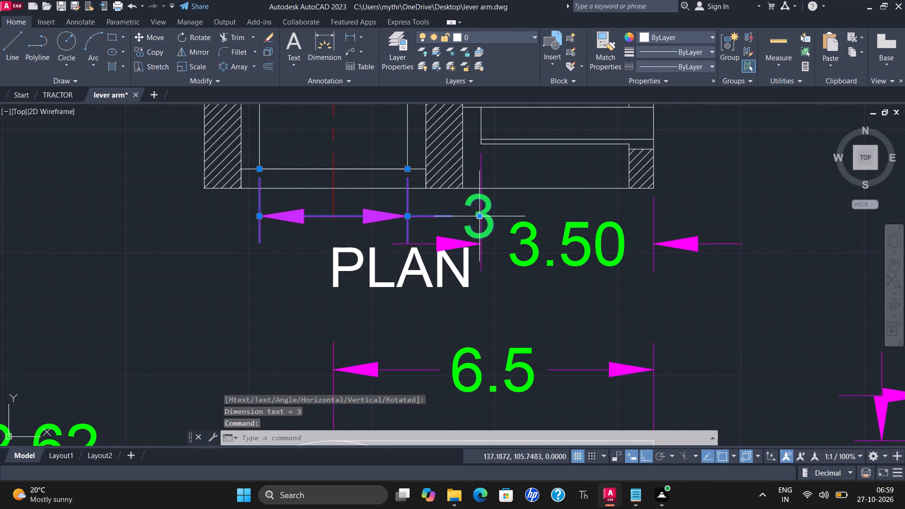
left_click(481, 216)
left_click(328, 213)
Move the whole plan view, with its dimensions and PLAN label, straight up to widen the gap above the elevation.
scroll(353, 246, "down", 1)
middle_click_drag(353, 246, 351, 245)
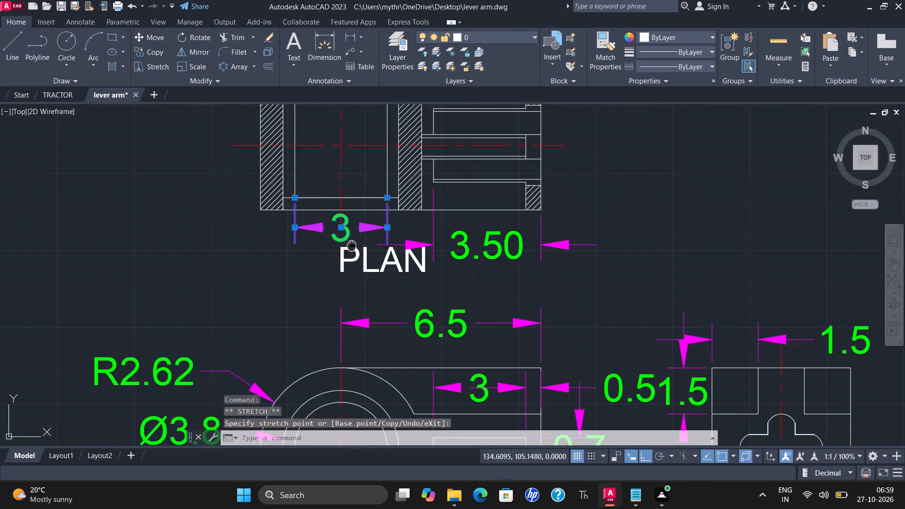
scroll(351, 245, "down", 2)
middle_click_drag(351, 245, 273, 216)
left_click(204, 139)
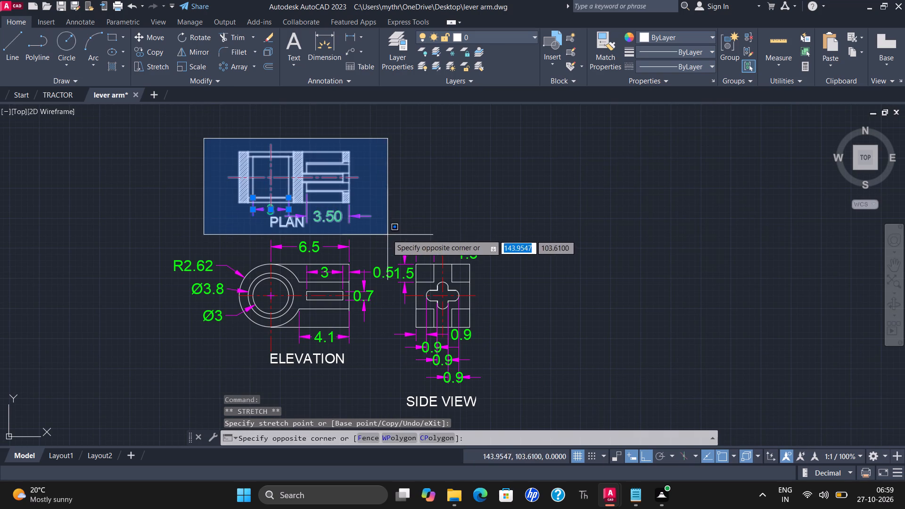
left_click(386, 233)
left_click(159, 42)
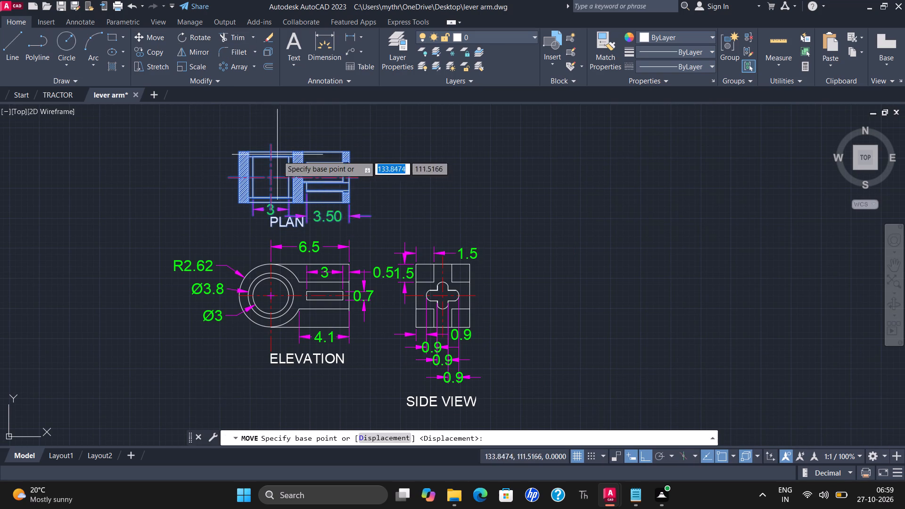
left_click(271, 174)
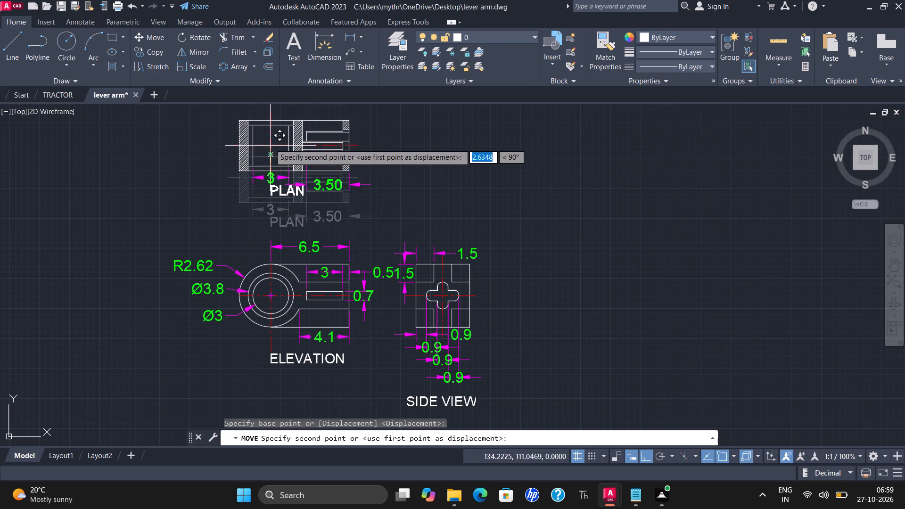
left_click(270, 140)
Move the PLAN label straight down, clear of the dimensions below the plan view.
left_click(288, 190)
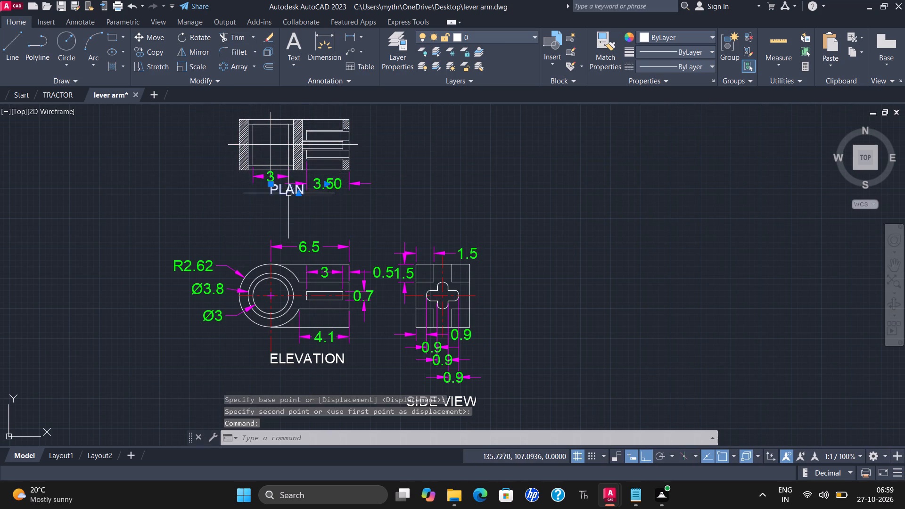
left_click(152, 39)
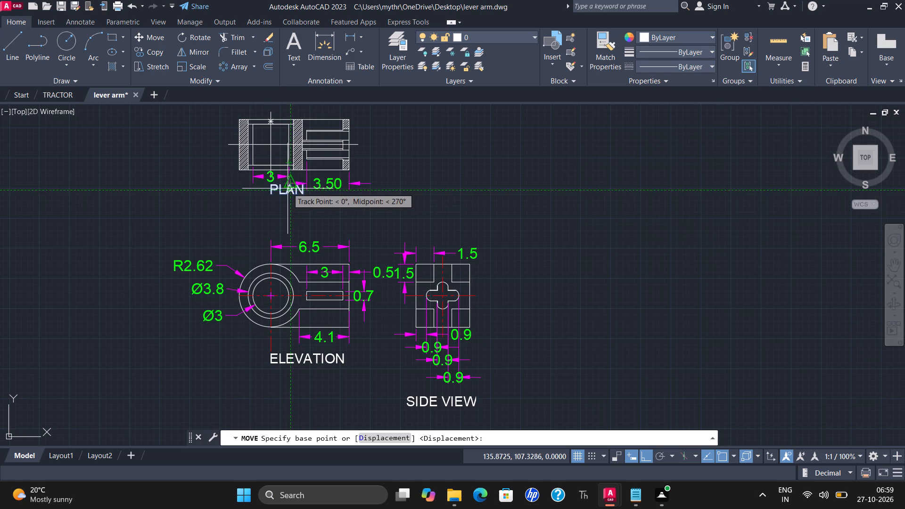
left_click(287, 189)
left_click(285, 218)
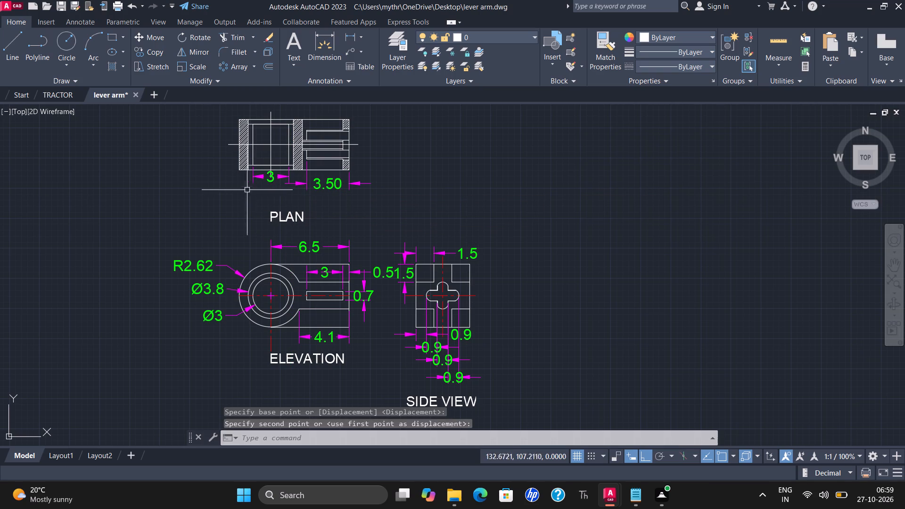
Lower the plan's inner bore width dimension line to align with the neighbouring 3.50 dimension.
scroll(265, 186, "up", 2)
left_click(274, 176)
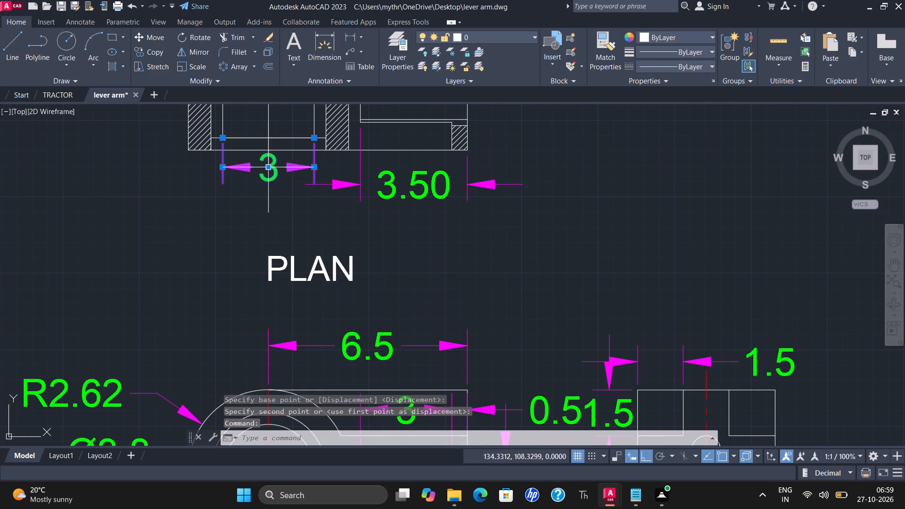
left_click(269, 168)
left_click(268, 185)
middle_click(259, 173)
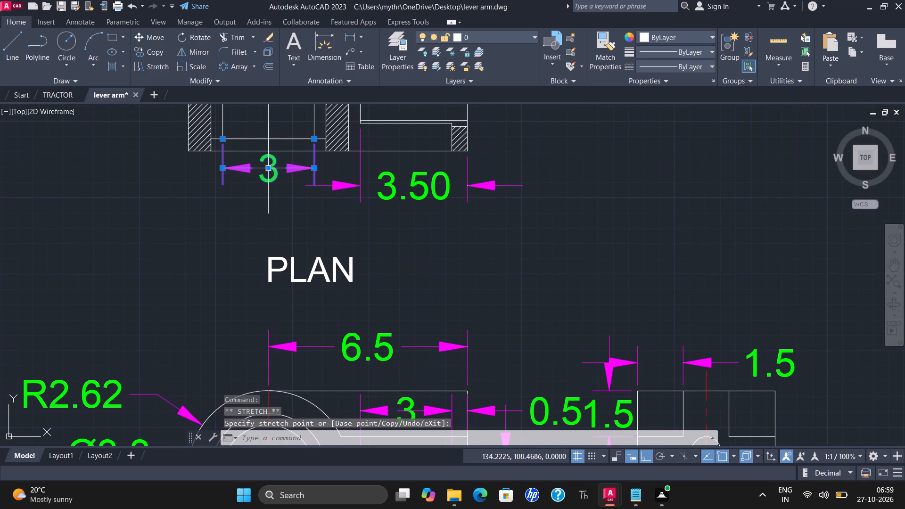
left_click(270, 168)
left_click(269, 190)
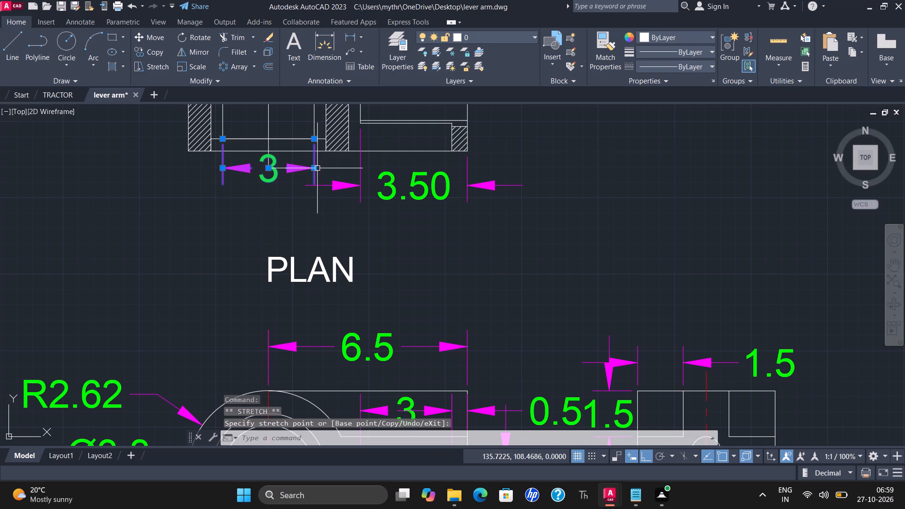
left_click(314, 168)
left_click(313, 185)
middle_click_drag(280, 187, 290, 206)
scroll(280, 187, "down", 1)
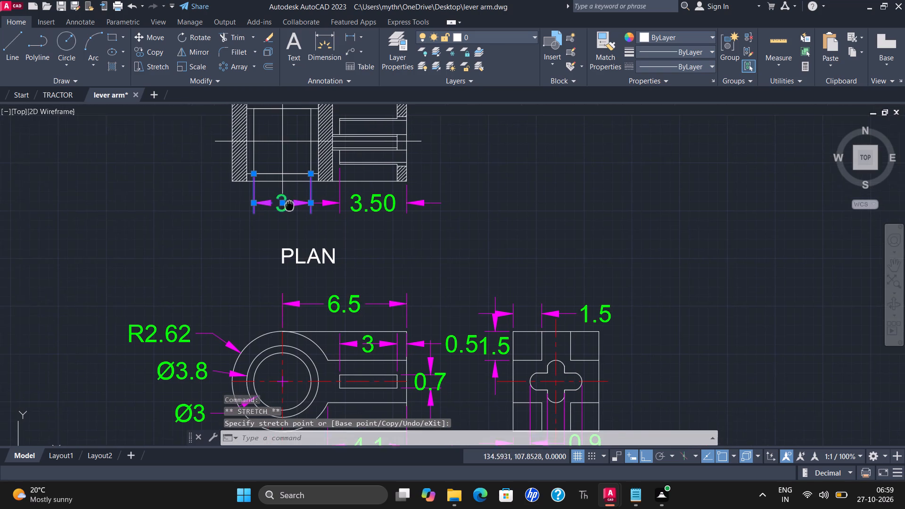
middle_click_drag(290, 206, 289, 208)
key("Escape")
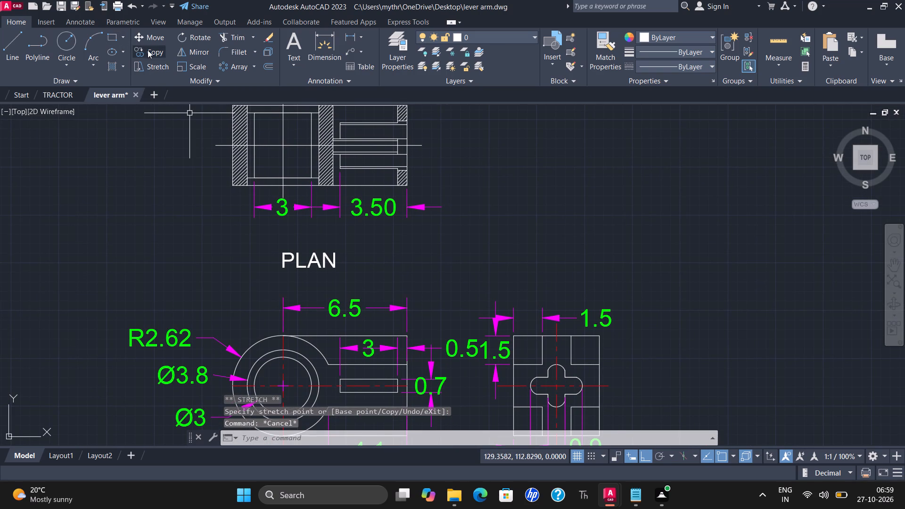
Add a horizontal dimension for the plan's outer bore width between the hatched walls, below the inner bore dimension.
left_click(344, 34)
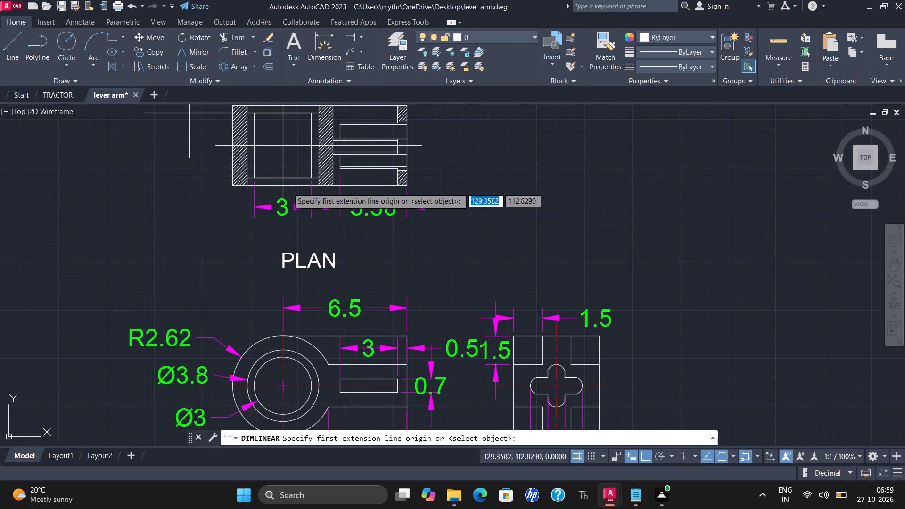
scroll(243, 179, "up", 1)
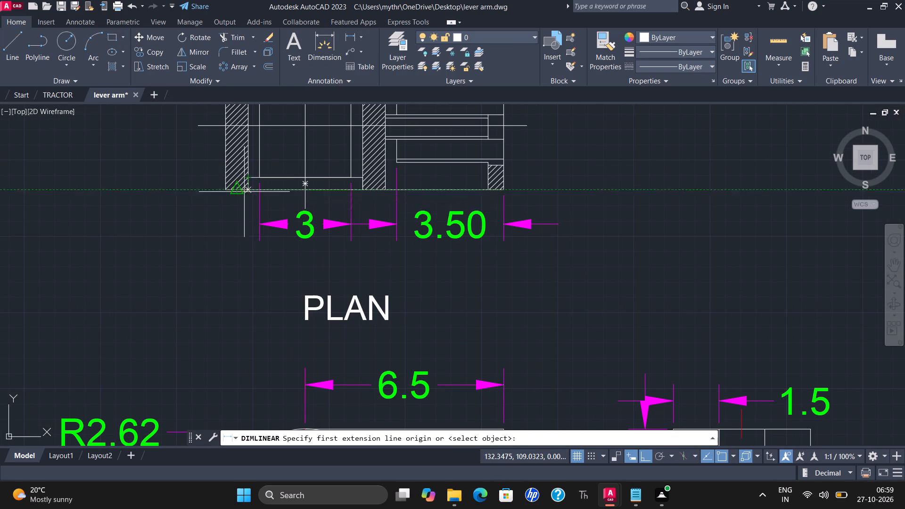
left_click(246, 191)
left_click(360, 190)
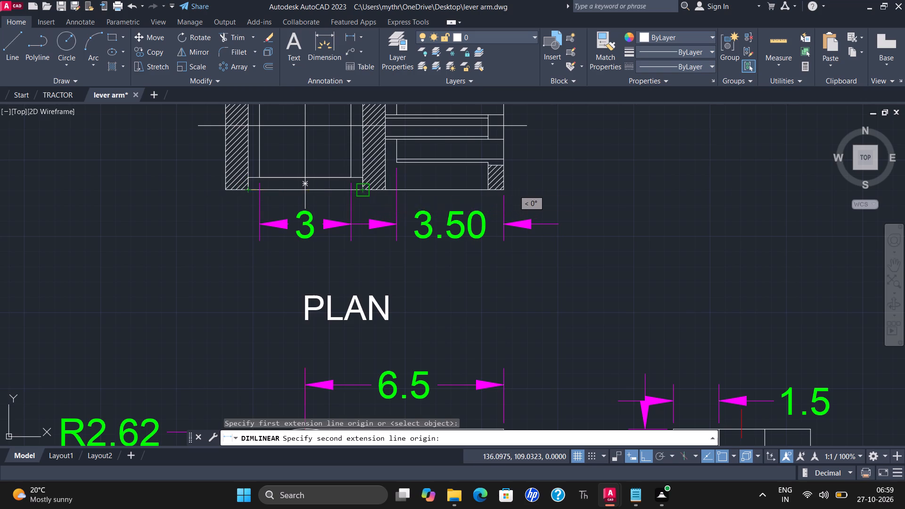
left_click(359, 255)
Set the precision of the plan's inner bore width dimension to one decimal place (0.0).
left_click(303, 230)
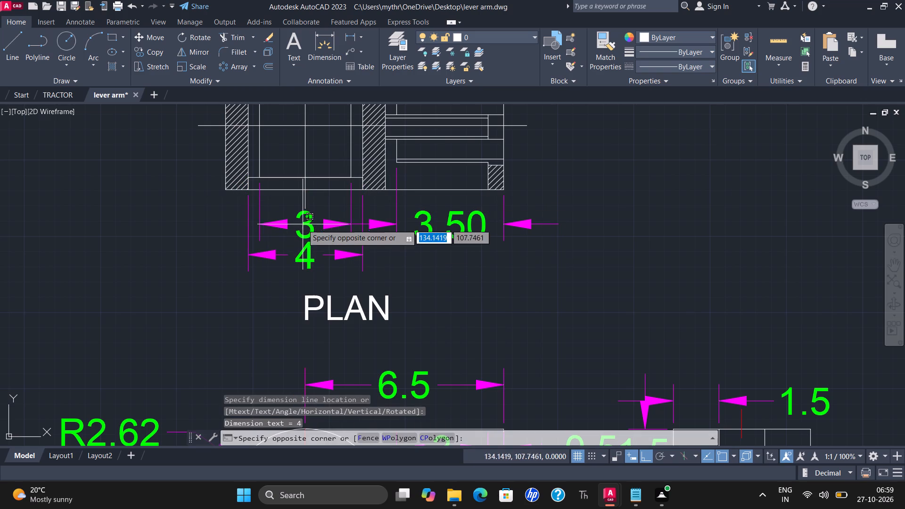
left_click(291, 218)
right_click(292, 218)
left_click(324, 179)
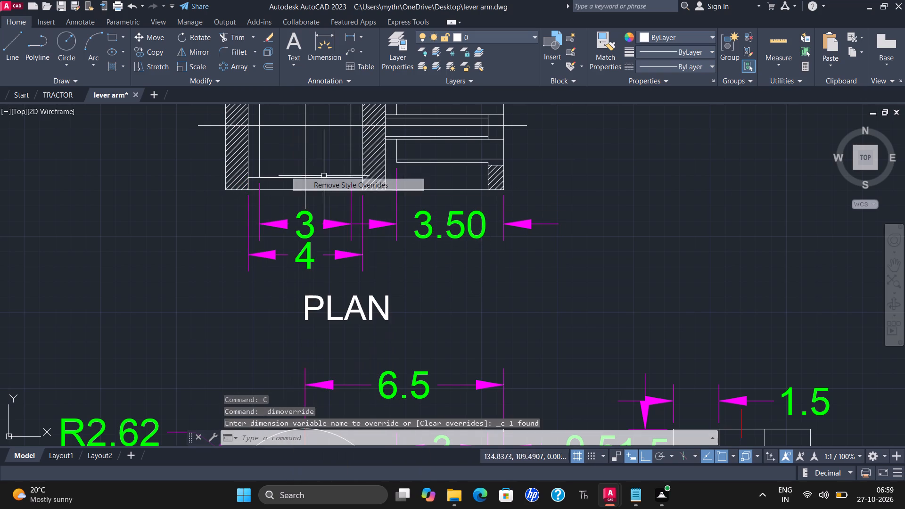
left_click_drag(304, 229, 296, 229)
left_click(278, 230)
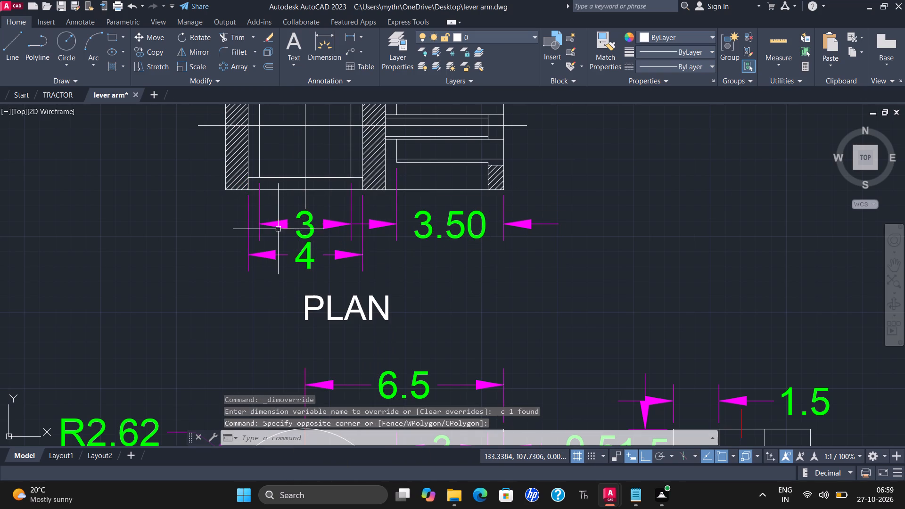
left_click(279, 222)
right_click(288, 216)
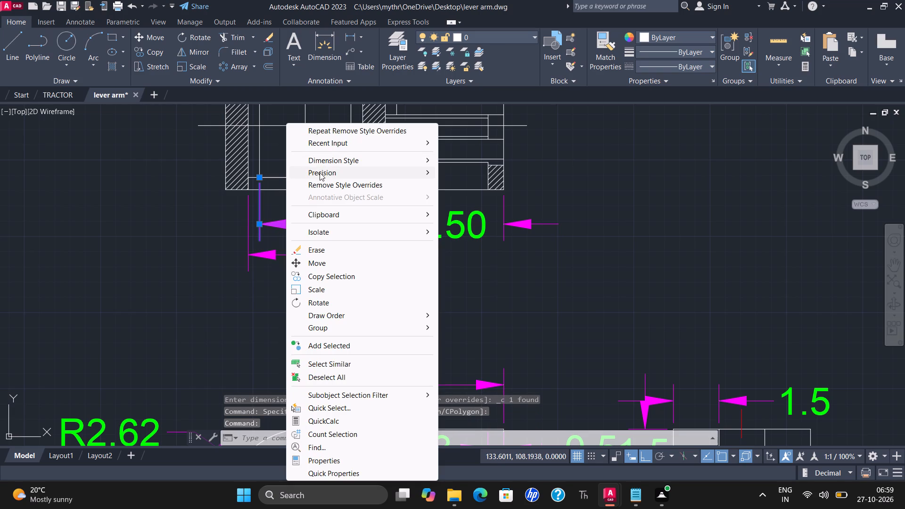
left_click(320, 173)
left_click(465, 182)
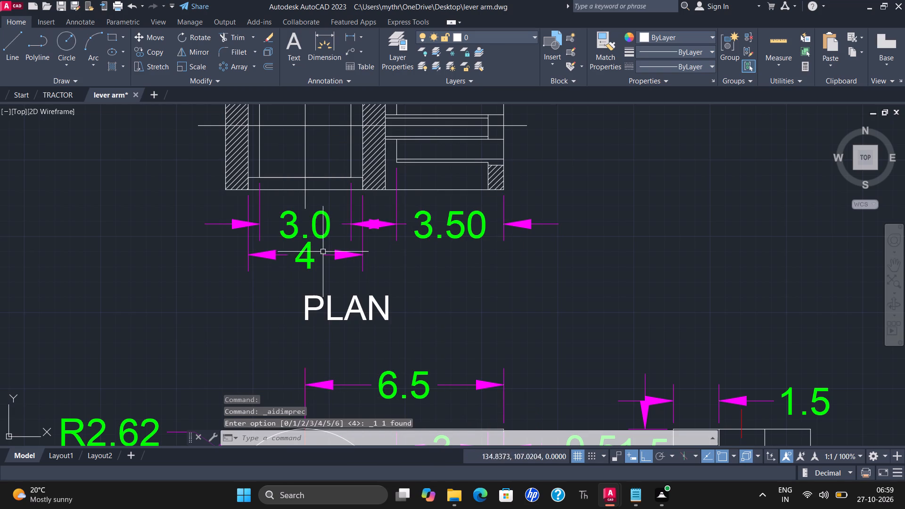
Set the precision of the plan's outer bore width dimension to one decimal place (0.0).
left_click(310, 256)
right_click(315, 256)
left_click(363, 174)
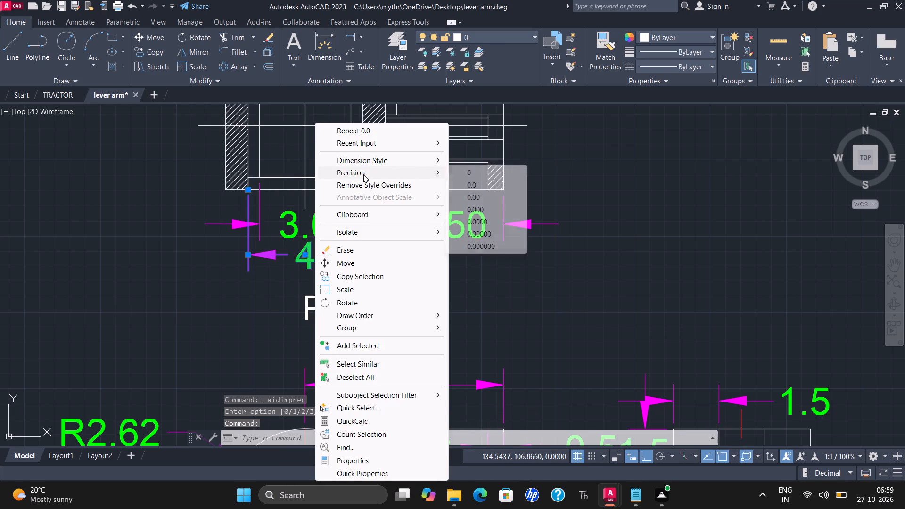
left_click(461, 181)
Move the plan's 3.8 dimension text back to the centre between its extension lines.
left_click(429, 254)
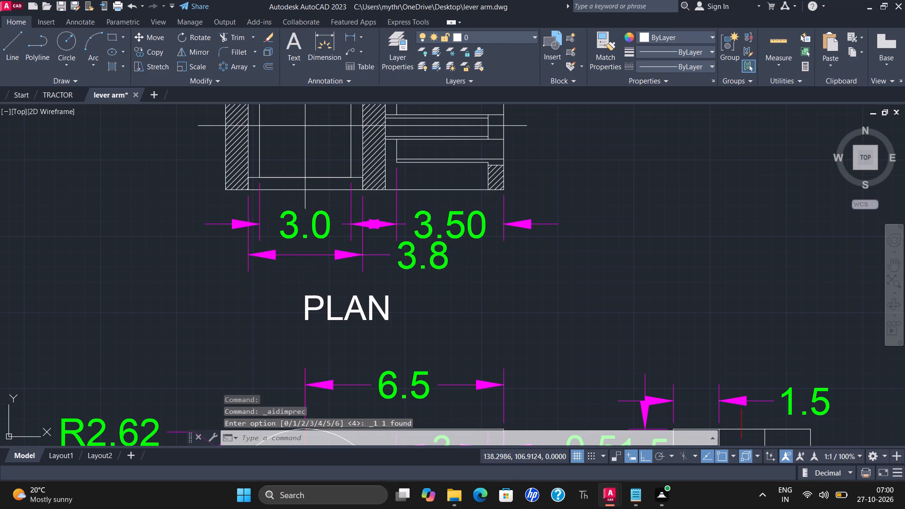
left_click_drag(421, 256, 414, 256)
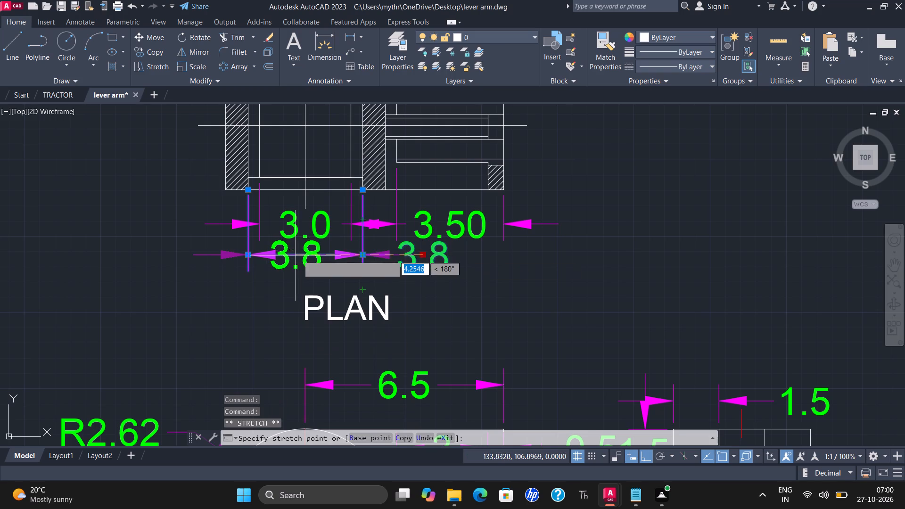
left_click(303, 255)
middle_click_drag(369, 275, 297, 255)
scroll(369, 275, "down", 1)
scroll(297, 255, "down", 1)
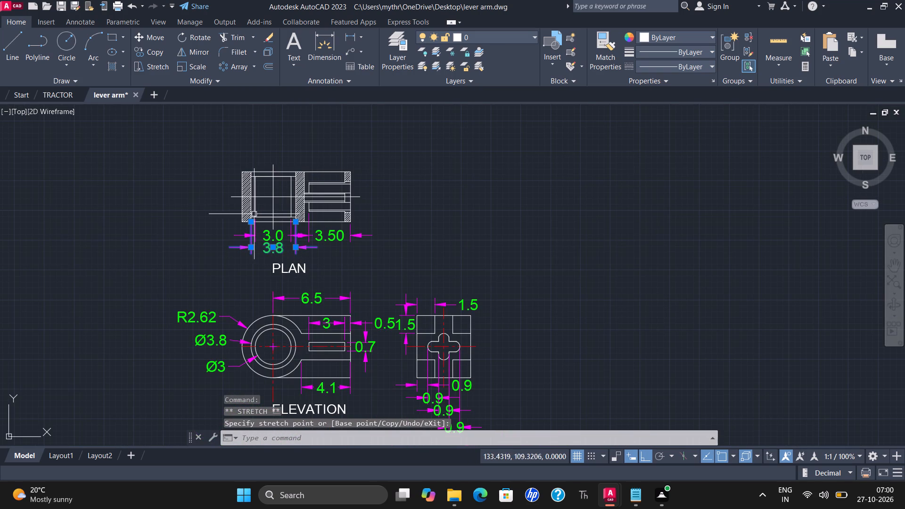
key("Escape")
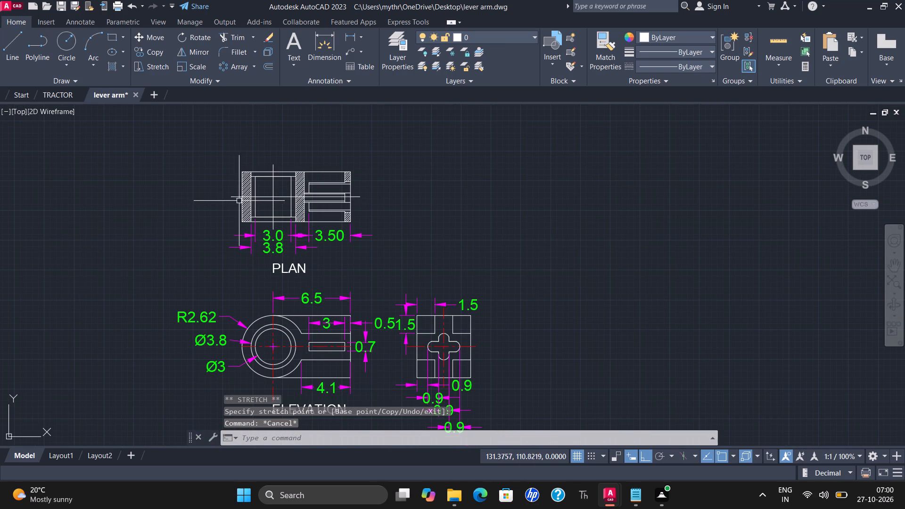
Add a diameter symbol before the plan's inner bore dimension text so it reads Ø3.0.
scroll(257, 230, "up", 2)
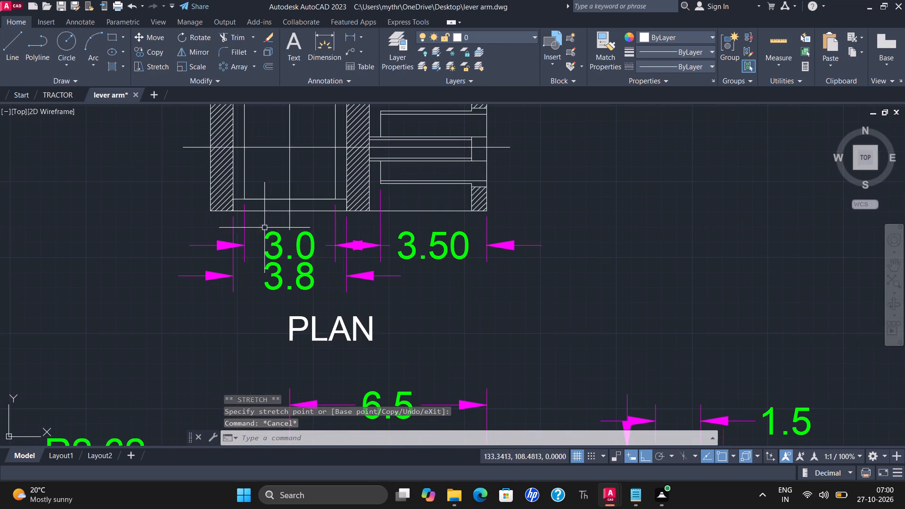
double_click(270, 235)
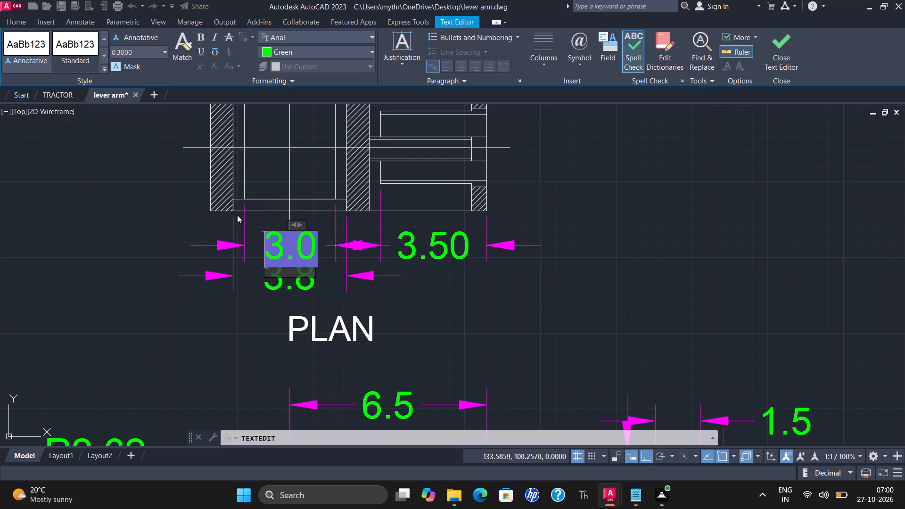
type("%%")
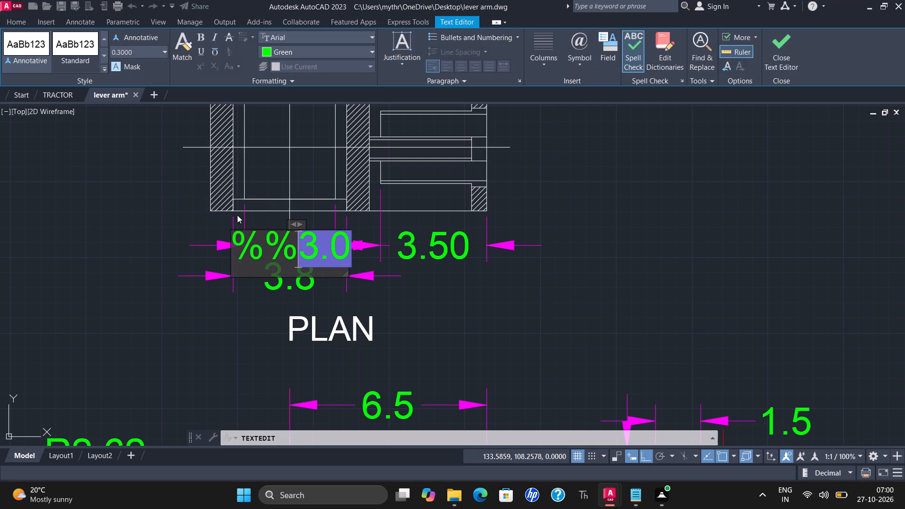
key("d")
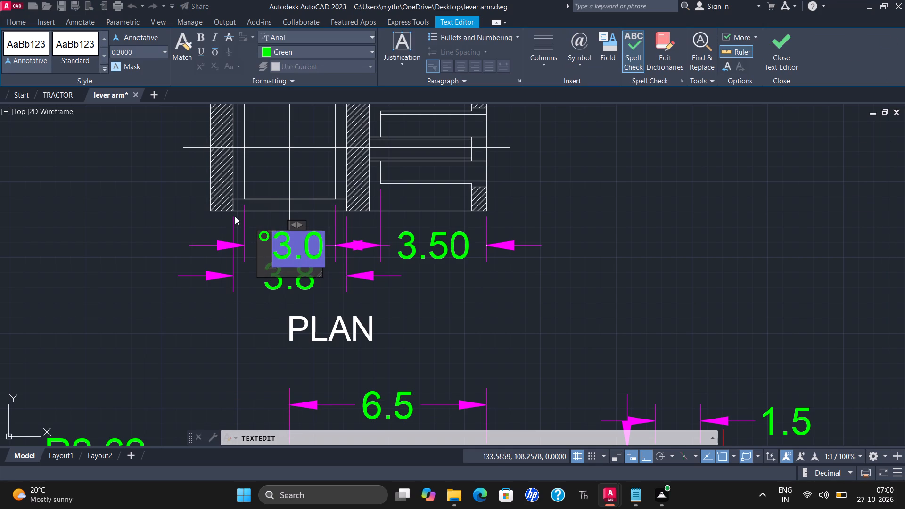
key("BackSpace")
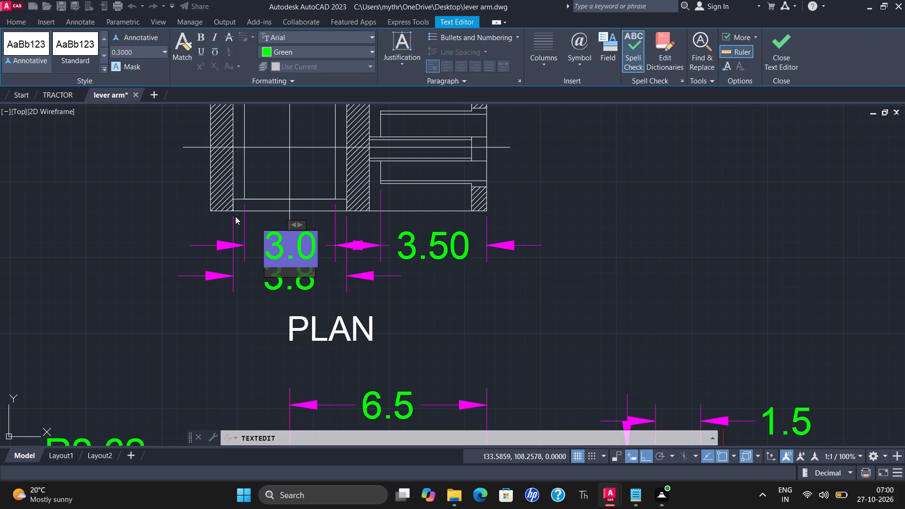
type("%%C")
left_click(257, 300)
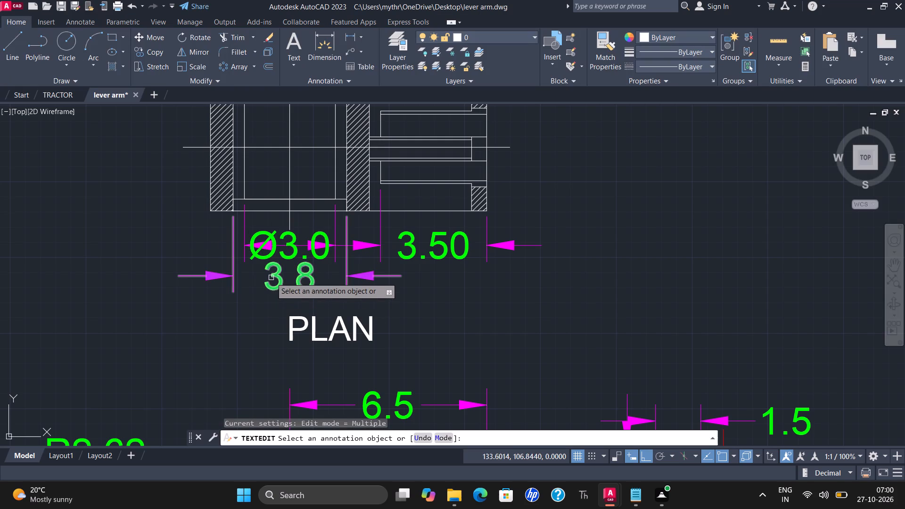
Add a diameter symbol before the plan's outer bore dimension text so it reads Ø3.8.
left_click(271, 278)
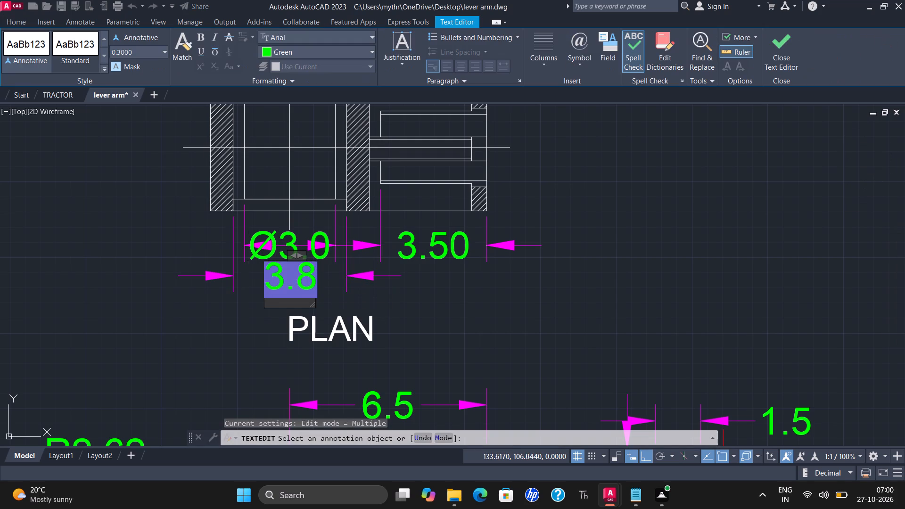
type("%%")
key("c")
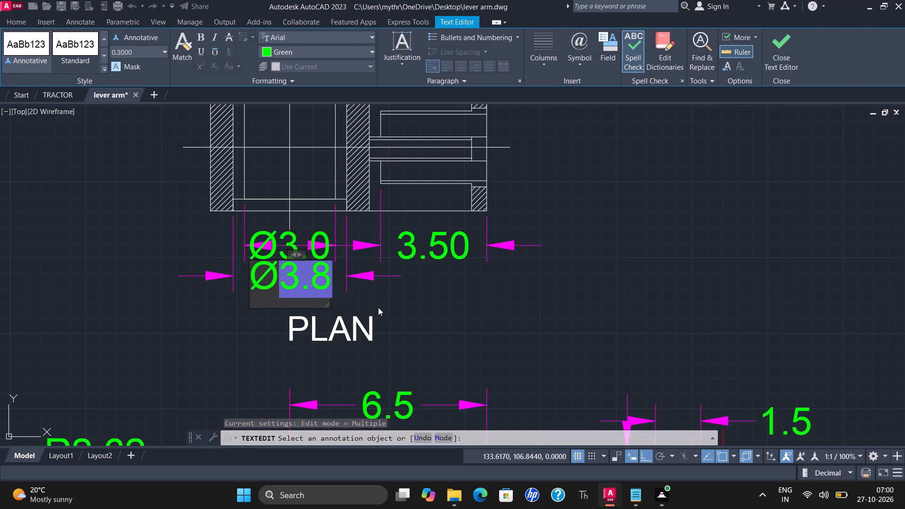
left_click(379, 308)
middle_click_drag(382, 309, 248, 283)
scroll(316, 290, "down", 1)
scroll(247, 283, "down", 1)
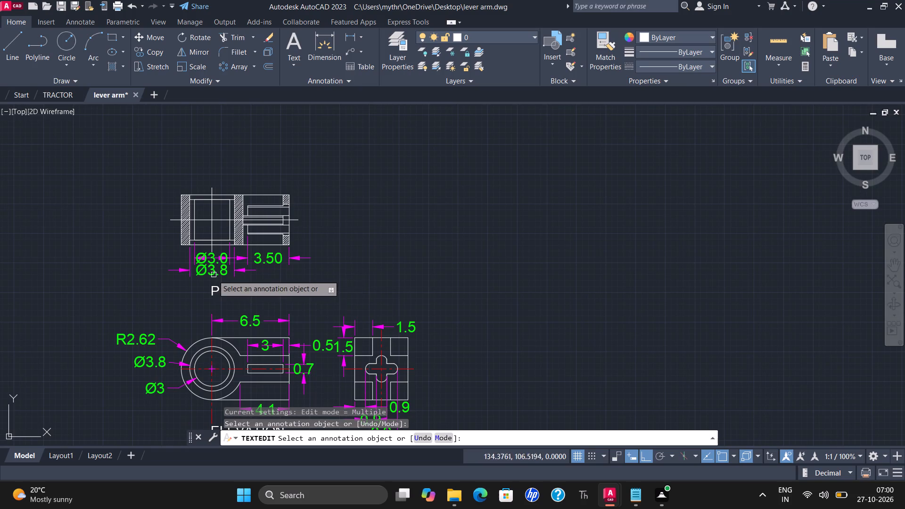
key("Escape")
Move the plan's Ø3.8 and Ø3.0 dimension lines further down to space them apart.
scroll(212, 279, "up", 3)
left_click(214, 269)
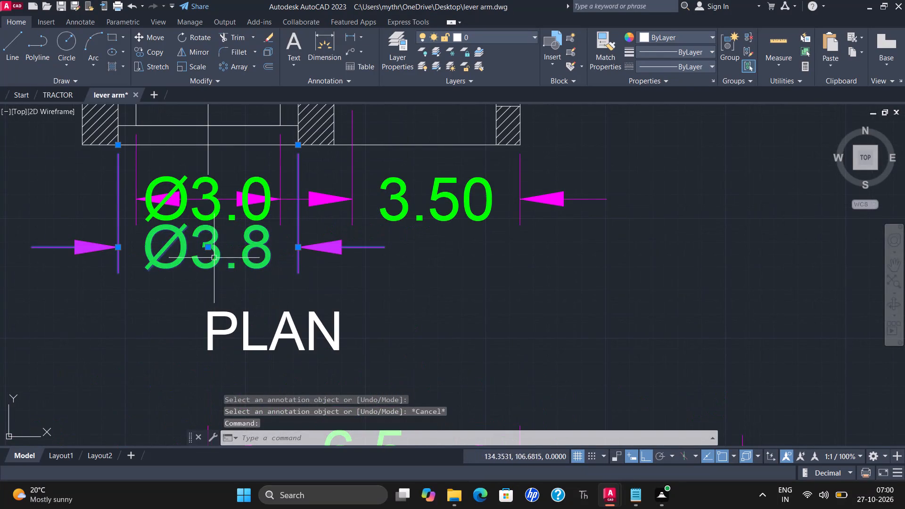
left_click(208, 249)
left_click(204, 272)
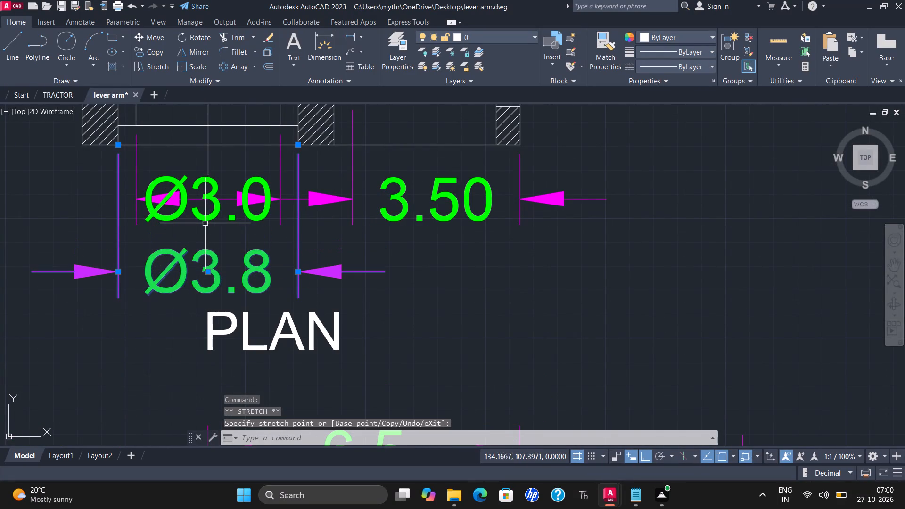
left_click(206, 213)
left_click(175, 184)
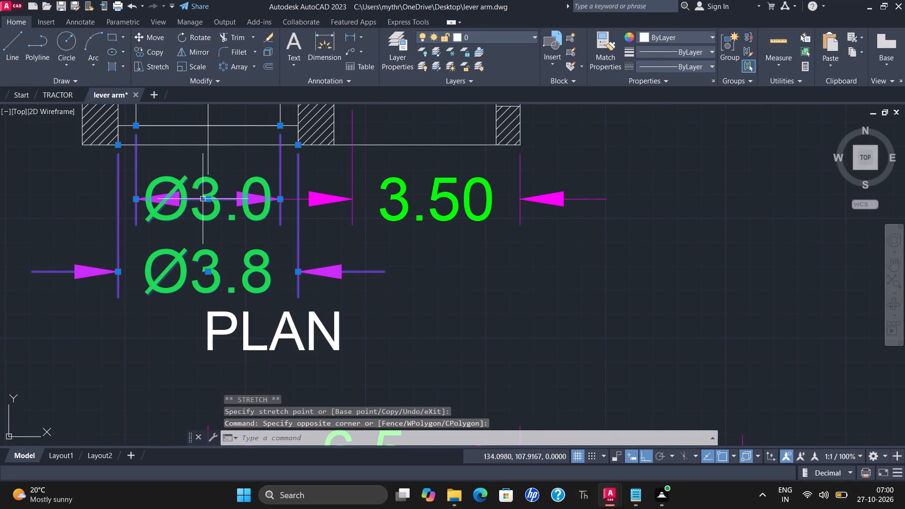
left_click(207, 199)
left_click(206, 213)
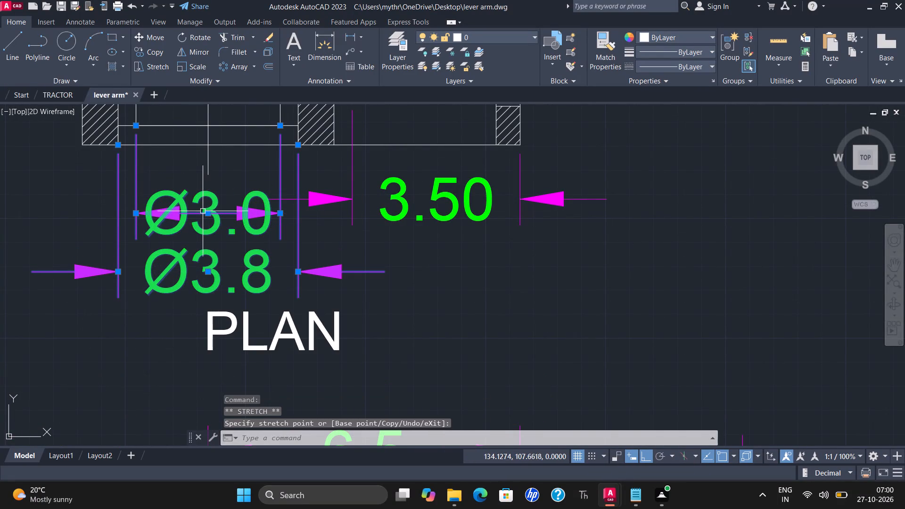
key("Escape")
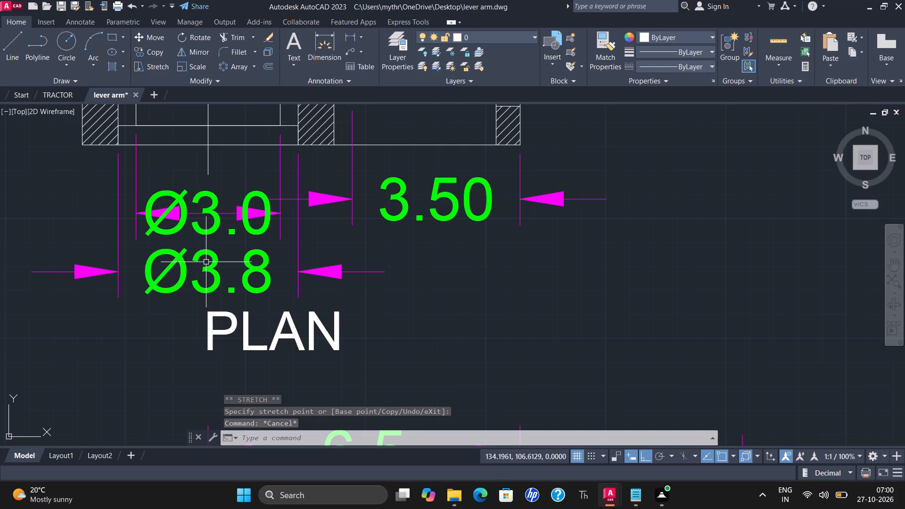
Add a vertical linear dimension for the lower step between the plan's bottom edge and bore line, placed left of the view.
middle_click_drag(109, 273, 182, 293)
scroll(125, 200, "down", 1)
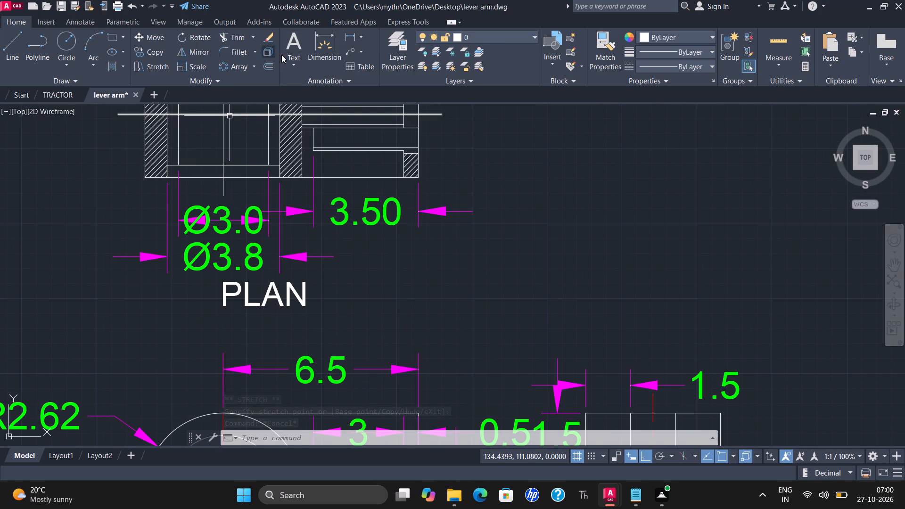
left_click(347, 36)
scroll(148, 202, "up", 2)
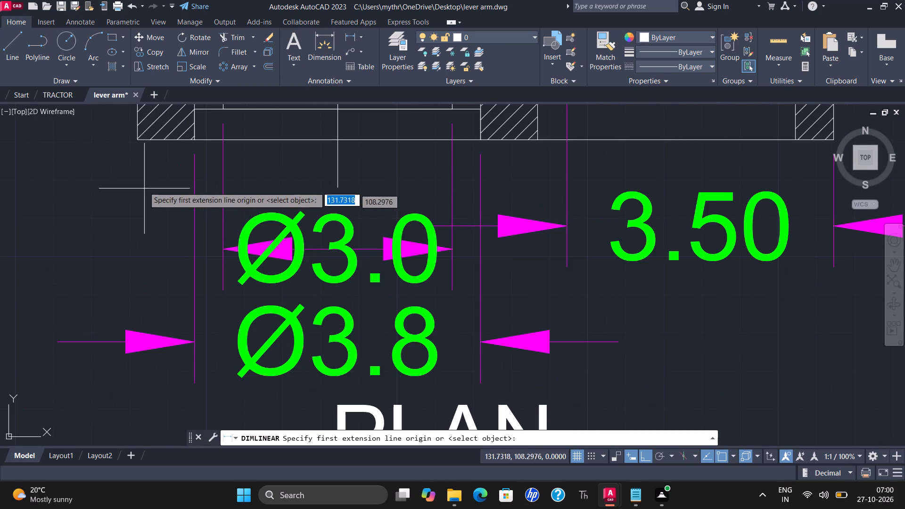
middle_click_drag(140, 169, 177, 291)
left_click(173, 262)
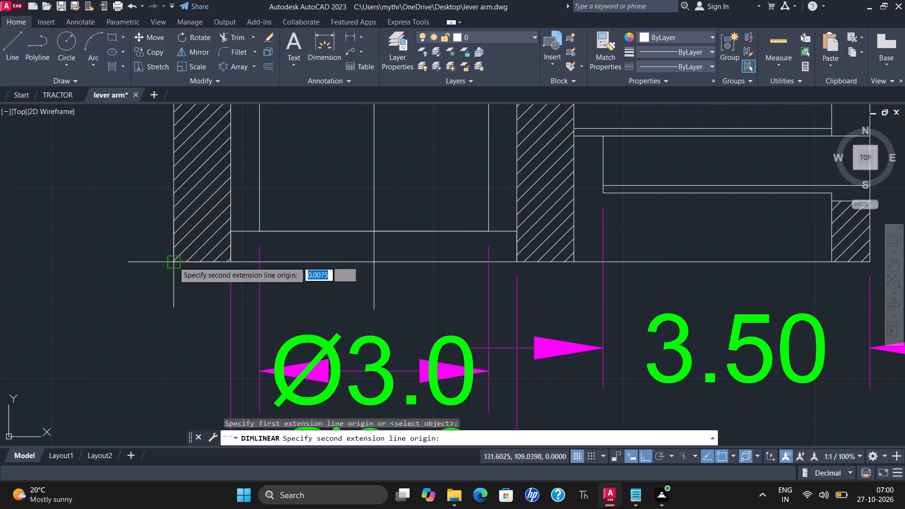
left_click(231, 230)
middle_click_drag(109, 258, 119, 275)
scroll(117, 273, "down", 1)
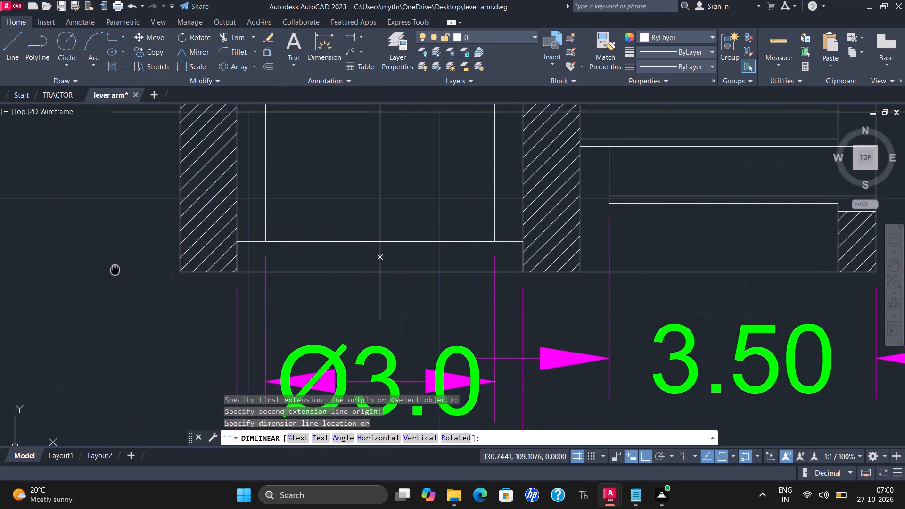
scroll(119, 275, "down", 1)
middle_click_drag(119, 275, 129, 294)
left_click(89, 292)
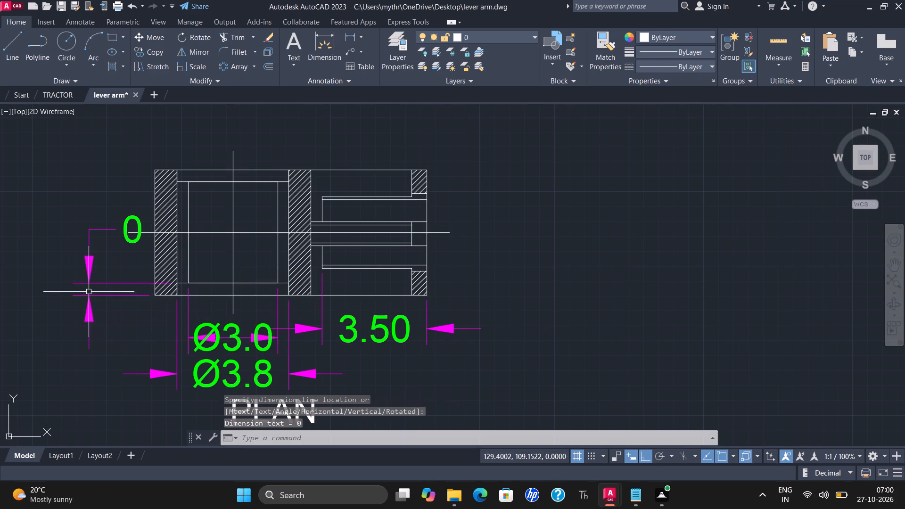
Set the precision of the plan's lower step dimension to two decimal places (0.00).
left_click(87, 255)
right_click(87, 255)
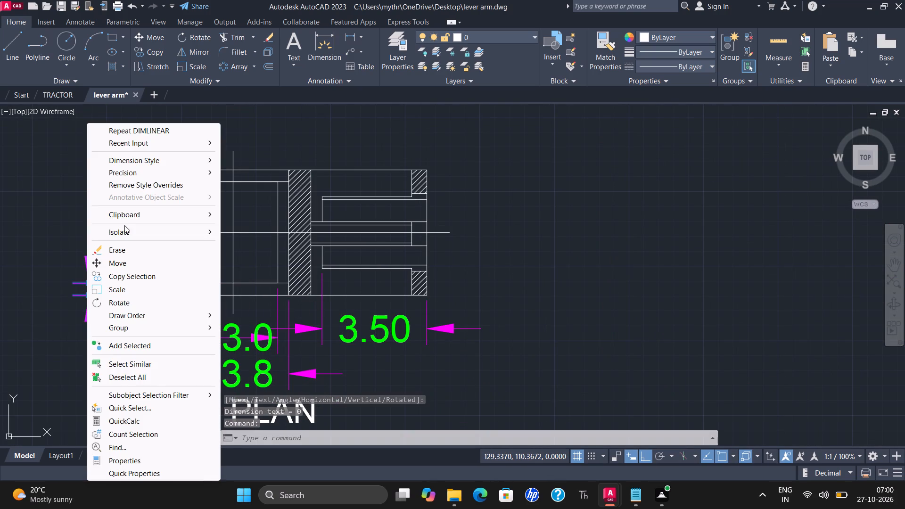
left_click(108, 168)
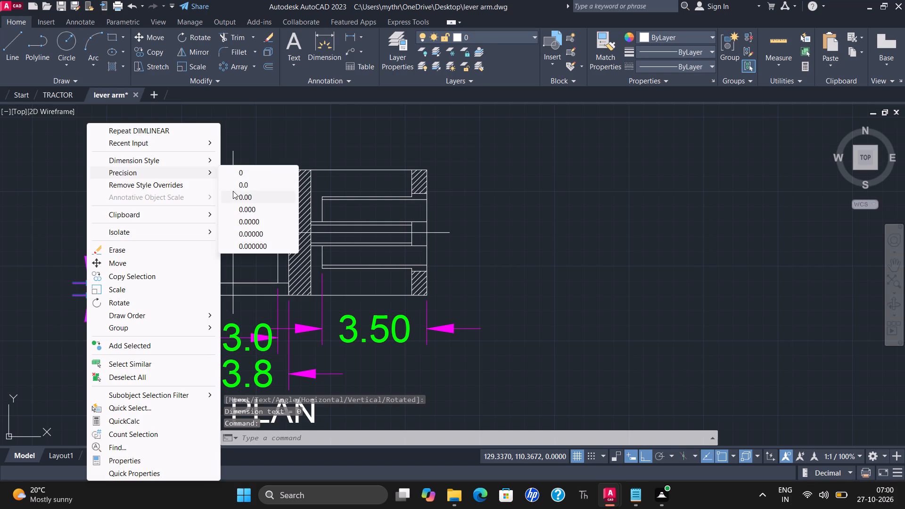
left_click(233, 191)
Move the plan's lower step dimension and its text further left, clear of the hatched wall.
left_click(123, 223)
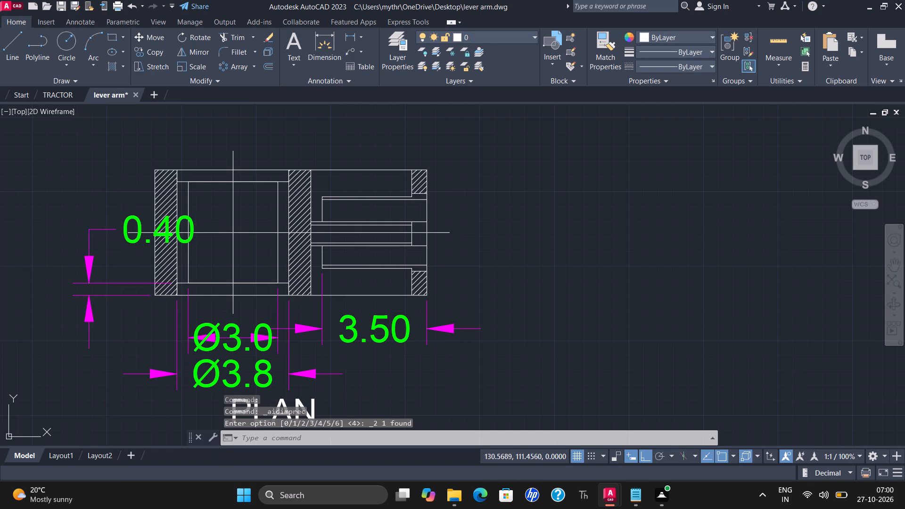
left_click(159, 230)
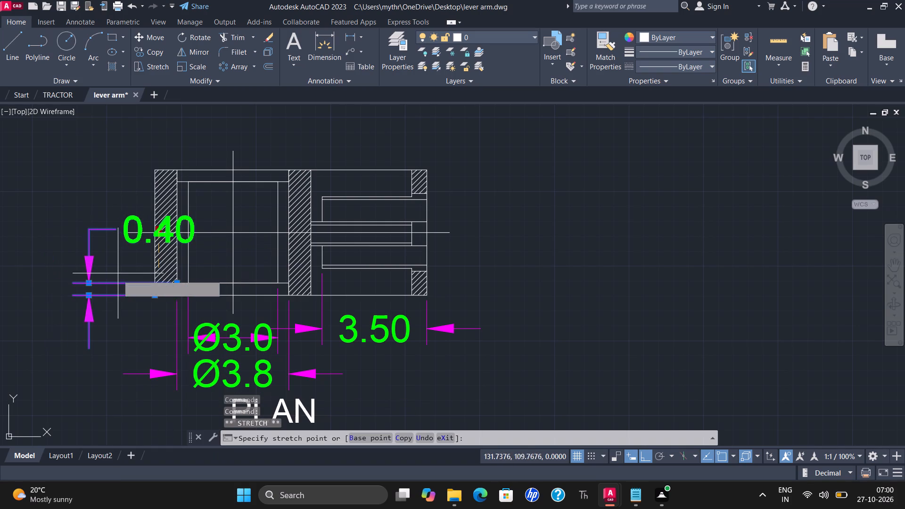
left_click(92, 287)
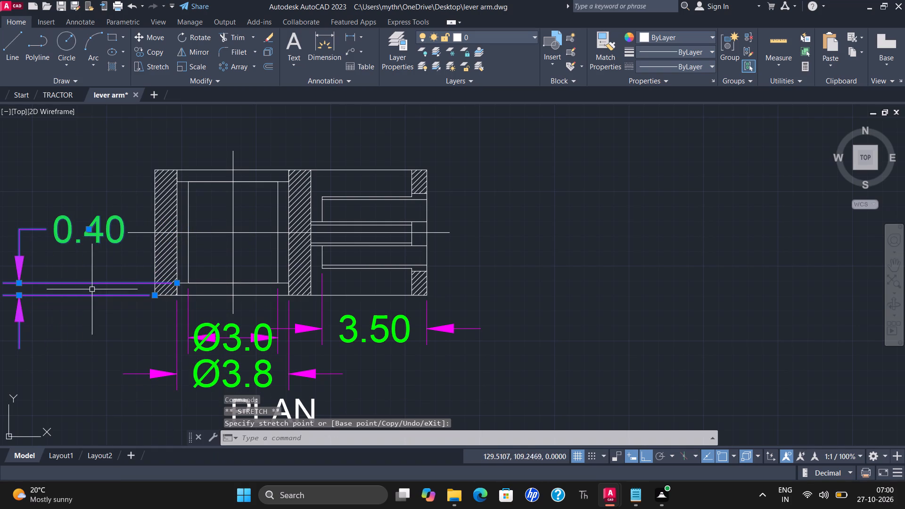
middle_click_drag(102, 278, 154, 325)
scroll(106, 281, "down", 1)
key("Escape")
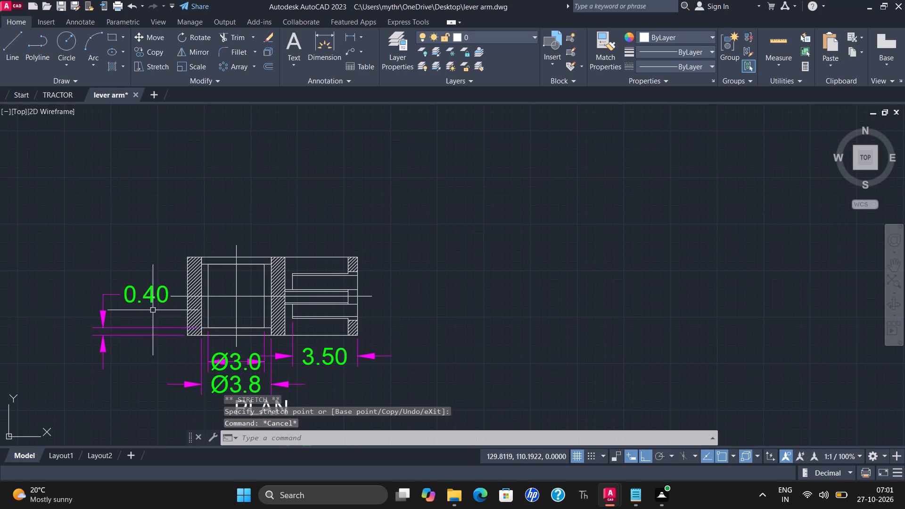
Add a vertical linear dimension for the upper step between the plan's bore line and top edge, aligned above the lower step dimension.
left_click(348, 40)
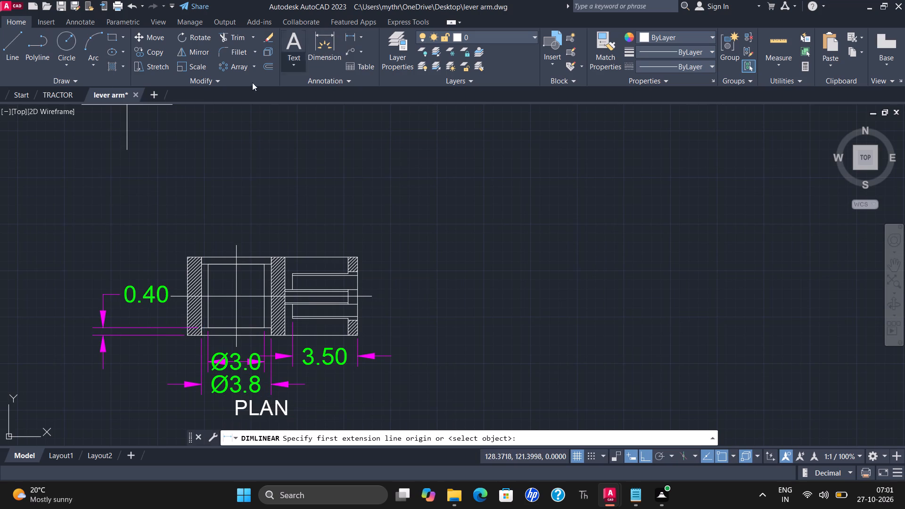
scroll(199, 264, "up", 2)
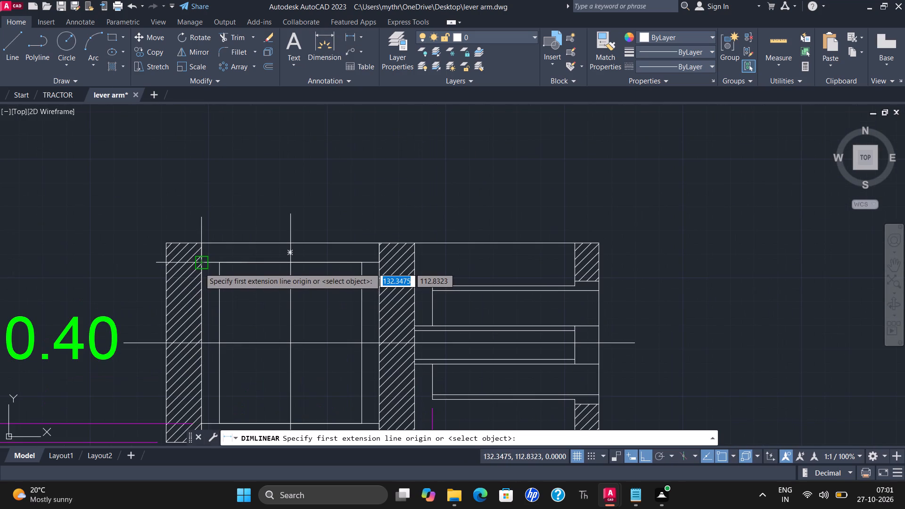
left_click(199, 268)
left_click(199, 241)
middle_click_drag(123, 250, 235, 232)
scroll(162, 241, "down", 1)
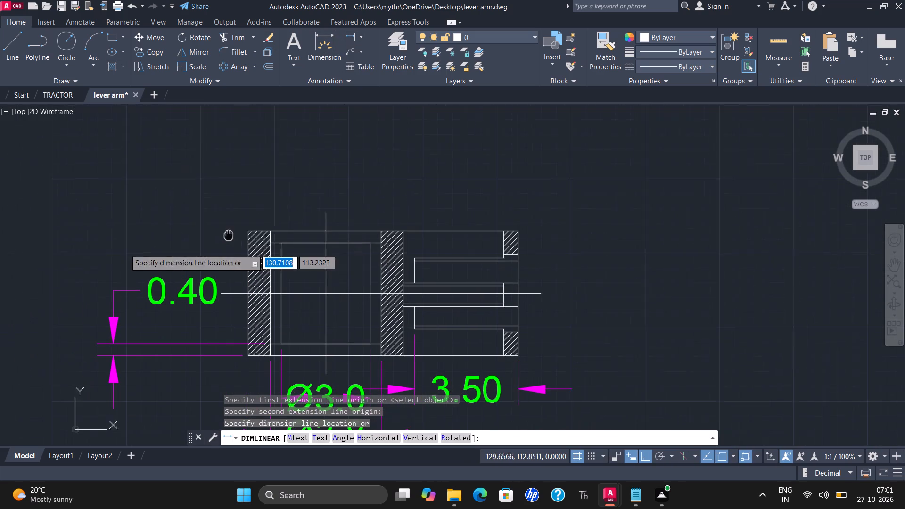
middle_click_drag(235, 232, 236, 232)
left_click(122, 237)
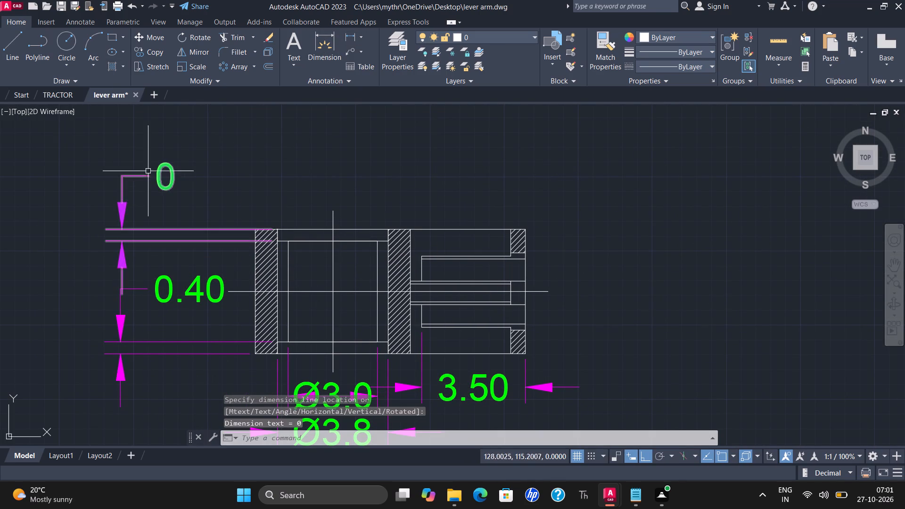
Set the precision of the plan's upper step dimension to two decimal places (0.00).
left_click(149, 185)
left_click(117, 169)
right_click(127, 173)
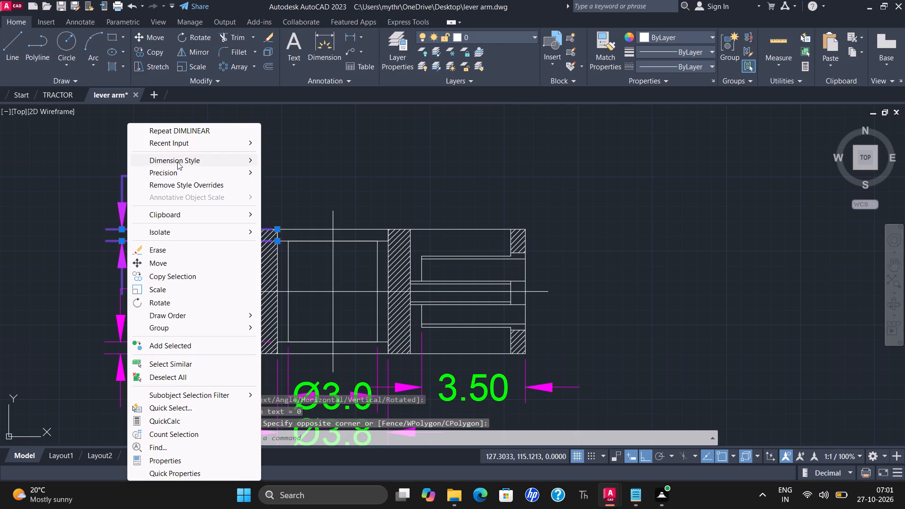
left_click(171, 170)
left_click(288, 192)
Add a vertical linear dimension for the plan's overall height along its right edge, placed just outside the view.
middle_click_drag(288, 182, 193, 172)
scroll(206, 174, "down", 1)
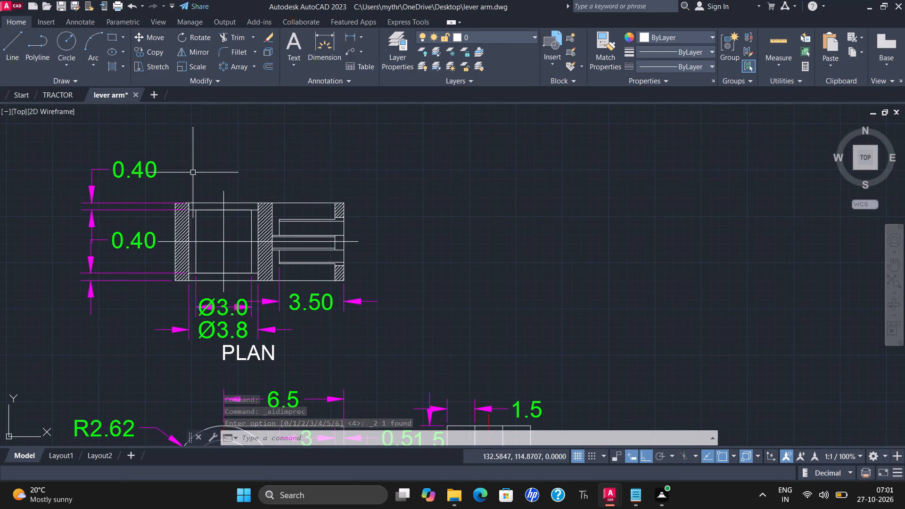
left_click(347, 35)
left_click(343, 205)
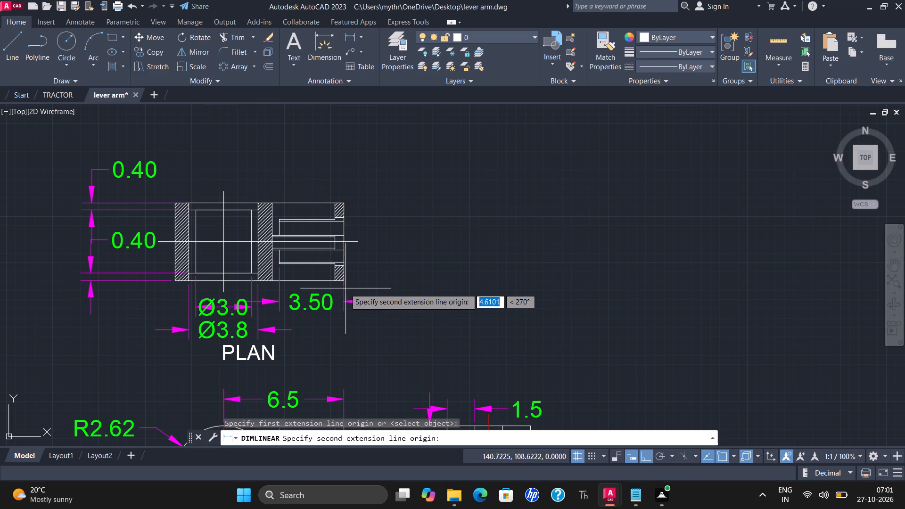
left_click(346, 286)
left_click(372, 256)
Set the precision of the plan's overall height dimension to one decimal place (0.0).
left_click(376, 245)
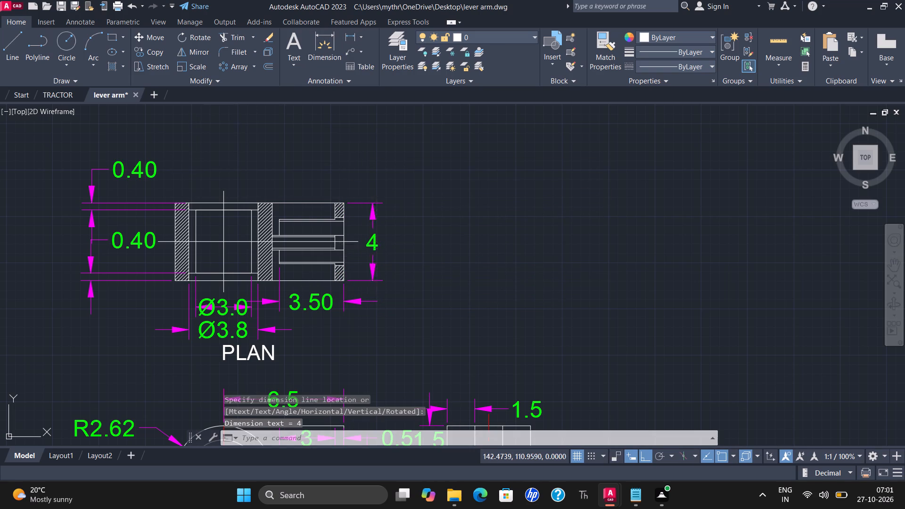
right_click(377, 245)
left_click(411, 169)
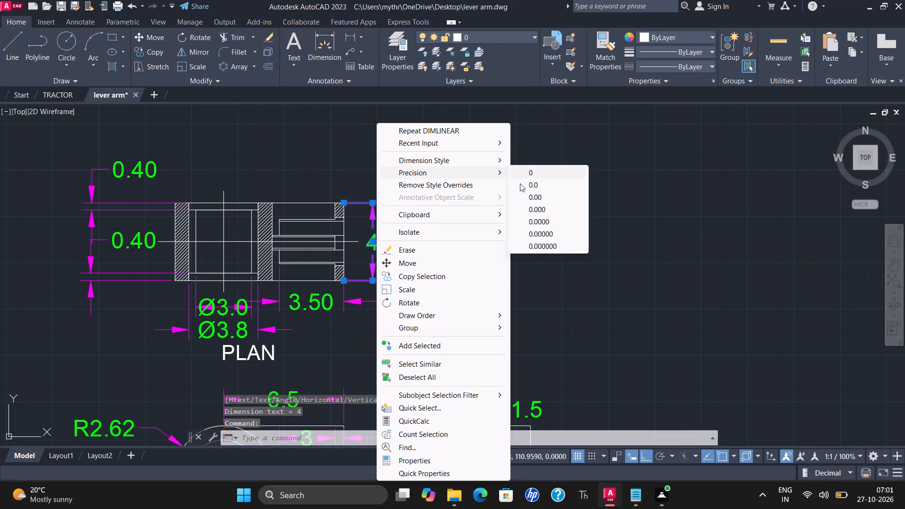
left_click(522, 185)
Review the plan, elevation and side view together to check their dimensions and labels.
scroll(469, 213, "down", 1)
middle_click_drag(469, 213, 267, 180)
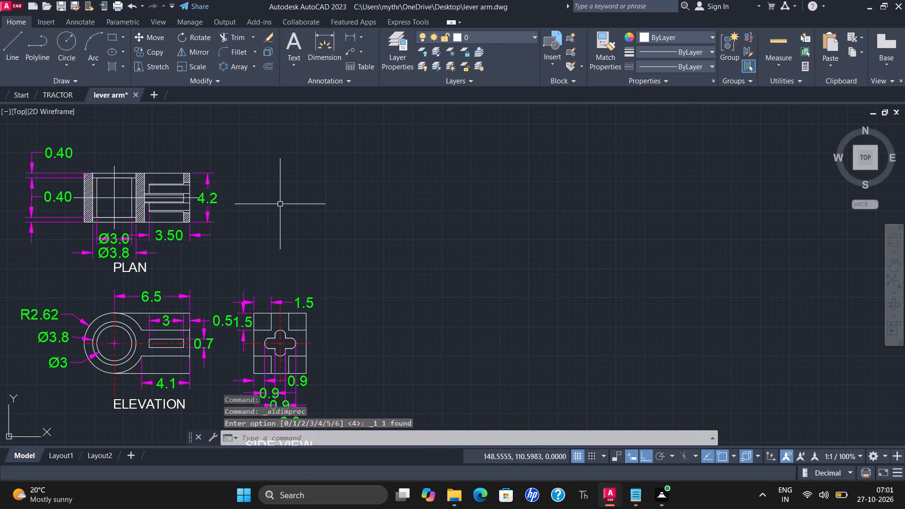
scroll(280, 204, "down", 1)
middle_click_drag(299, 202, 315, 176)
scroll(260, 227, "up", 1)
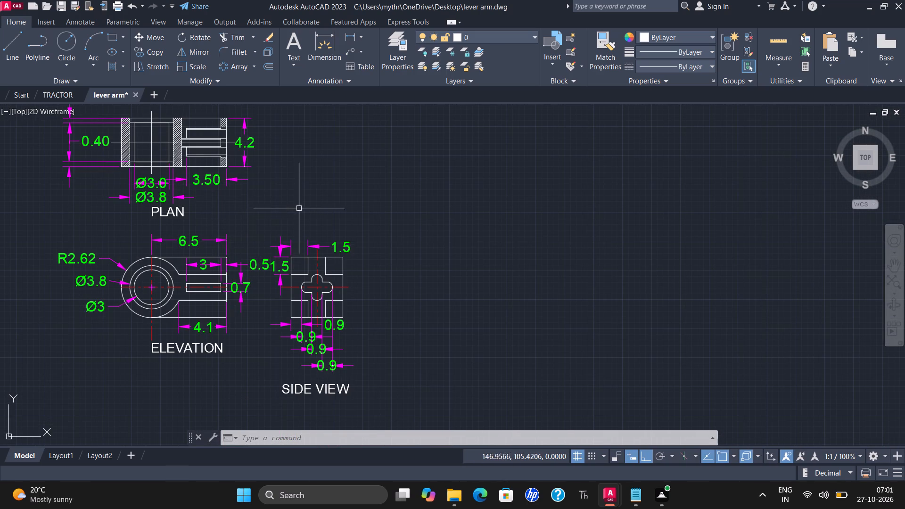
scroll(303, 207, "down", 1)
middle_click_drag(304, 206, 329, 189)
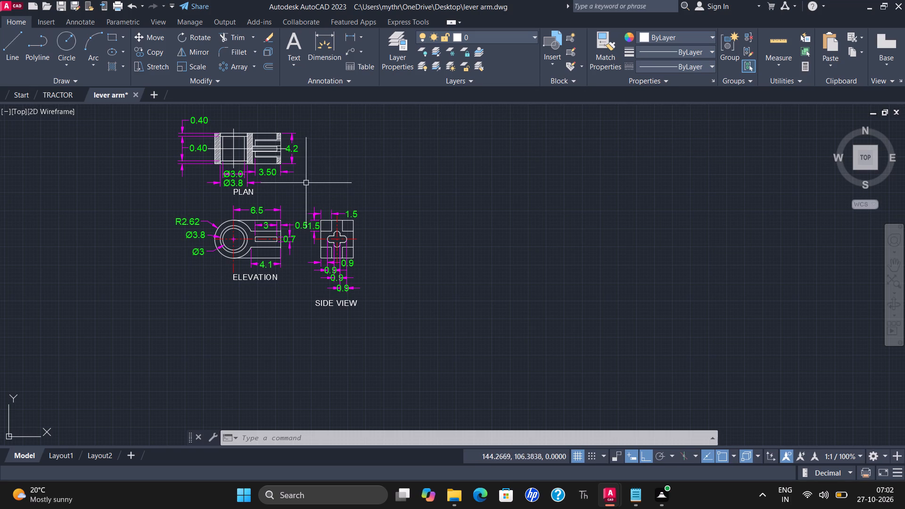
middle_click_drag(305, 183, 317, 208)
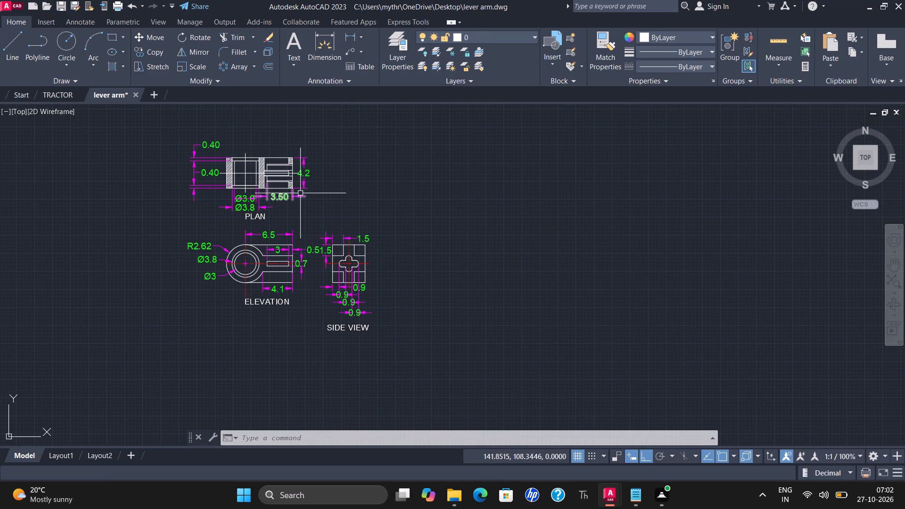
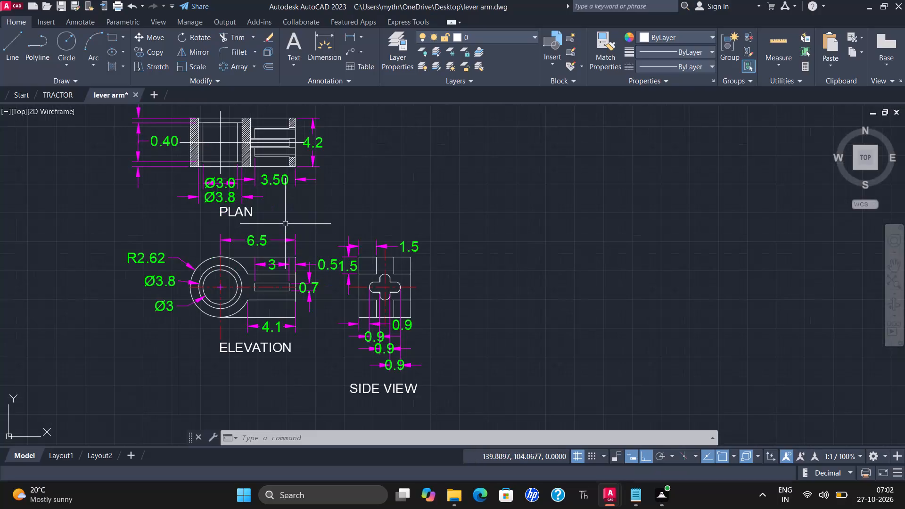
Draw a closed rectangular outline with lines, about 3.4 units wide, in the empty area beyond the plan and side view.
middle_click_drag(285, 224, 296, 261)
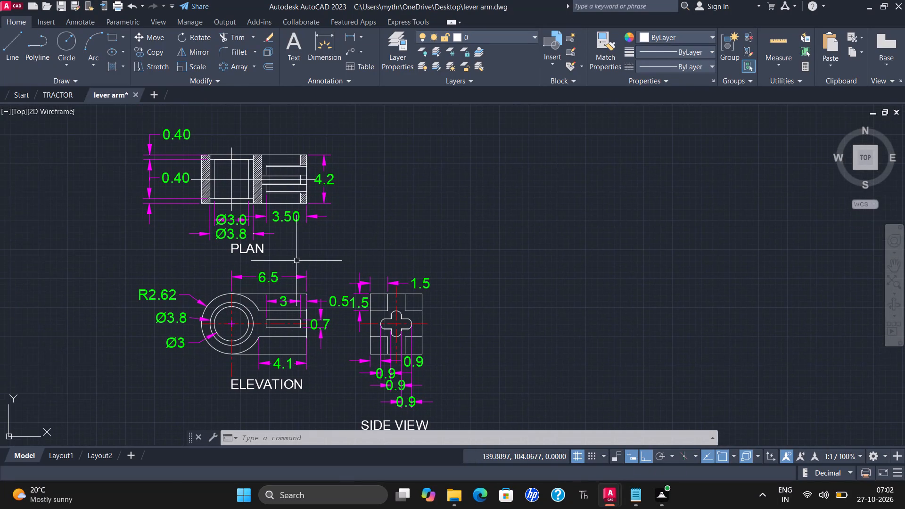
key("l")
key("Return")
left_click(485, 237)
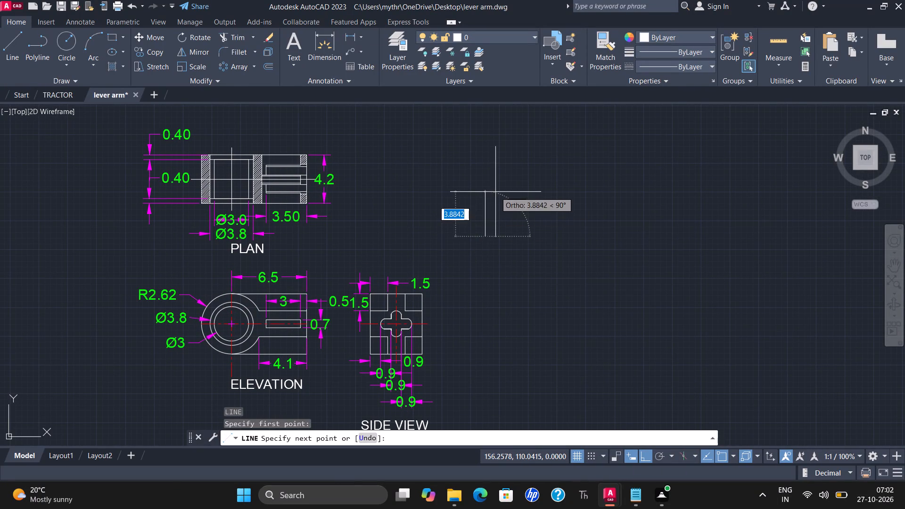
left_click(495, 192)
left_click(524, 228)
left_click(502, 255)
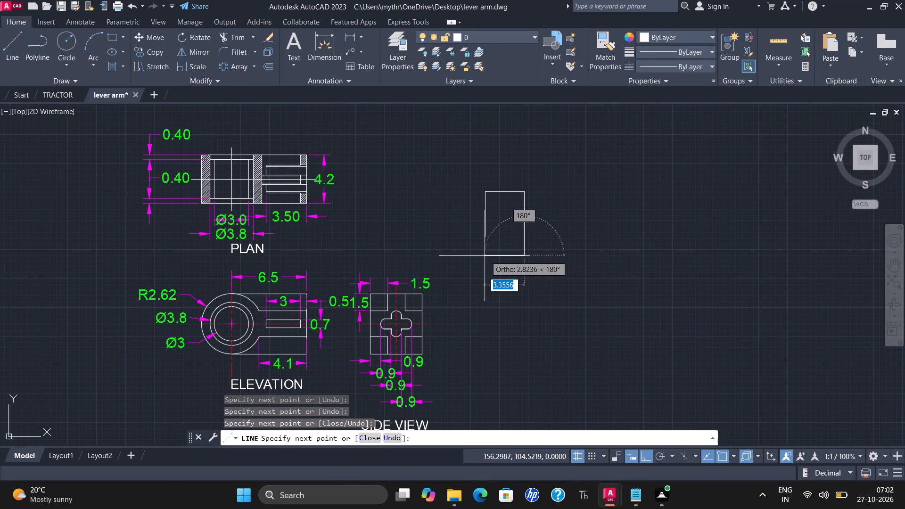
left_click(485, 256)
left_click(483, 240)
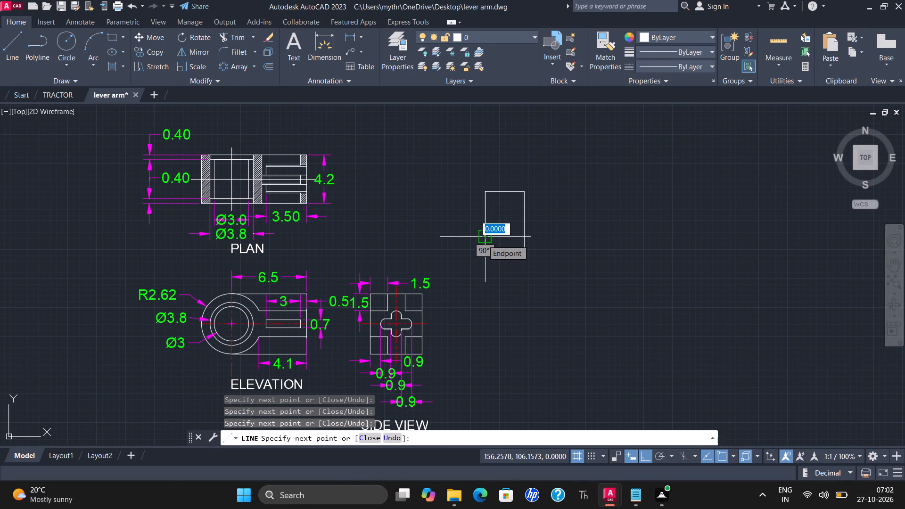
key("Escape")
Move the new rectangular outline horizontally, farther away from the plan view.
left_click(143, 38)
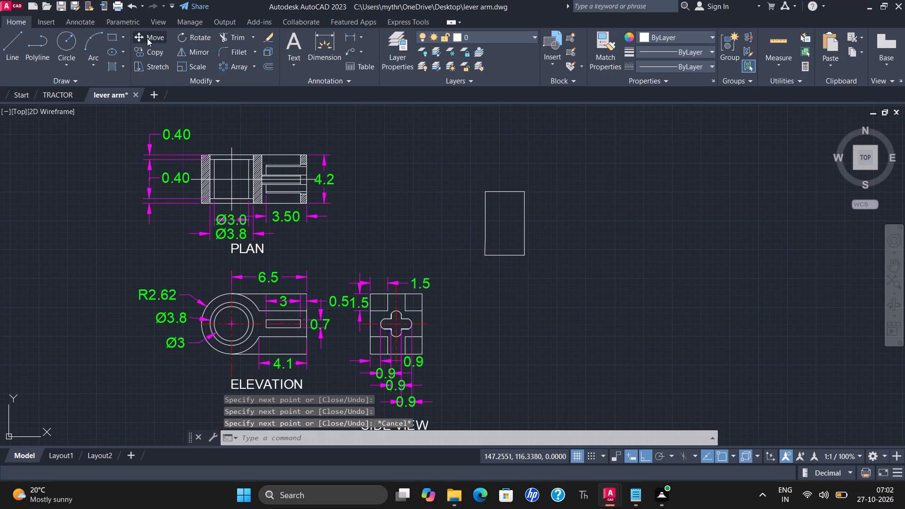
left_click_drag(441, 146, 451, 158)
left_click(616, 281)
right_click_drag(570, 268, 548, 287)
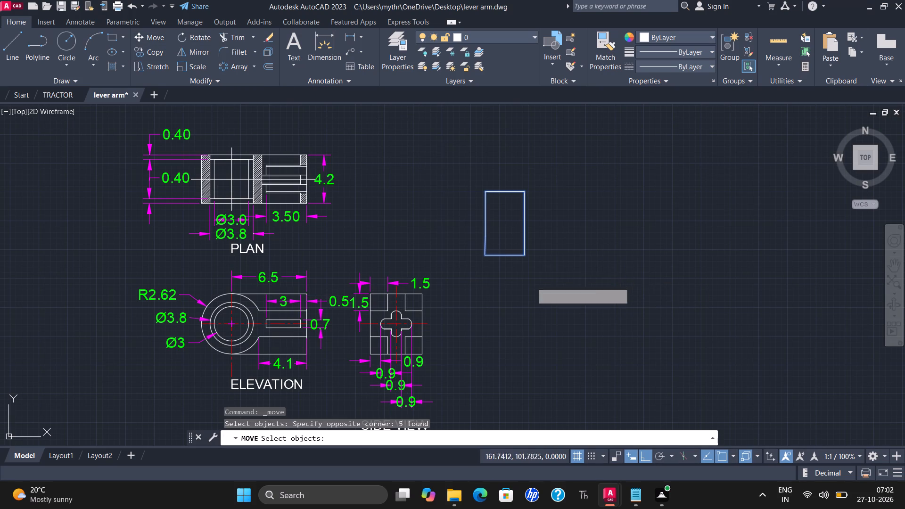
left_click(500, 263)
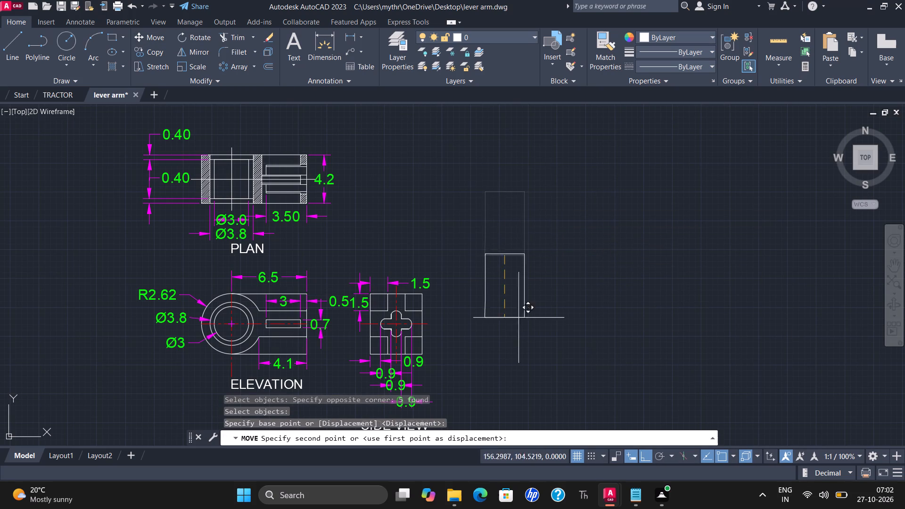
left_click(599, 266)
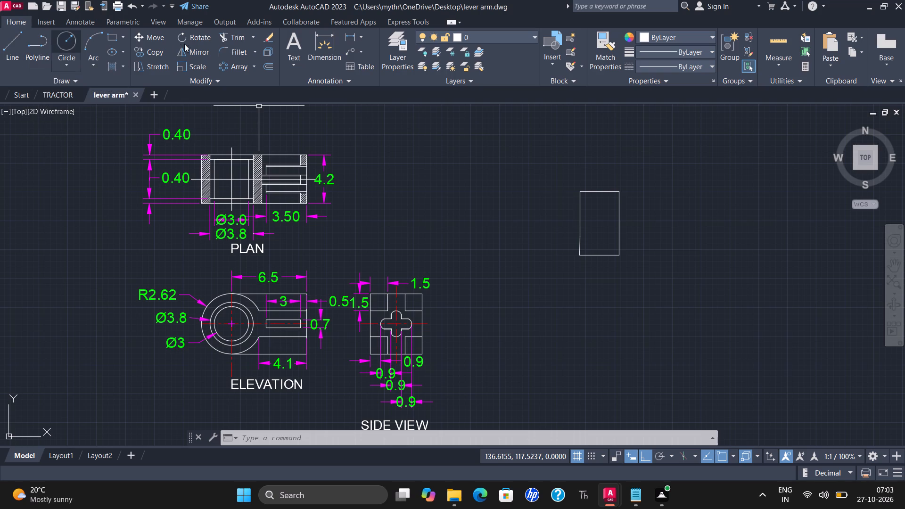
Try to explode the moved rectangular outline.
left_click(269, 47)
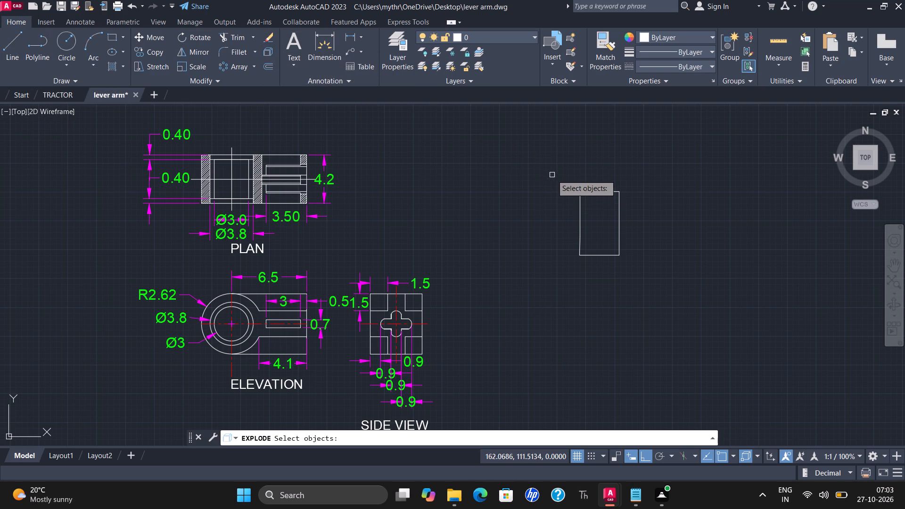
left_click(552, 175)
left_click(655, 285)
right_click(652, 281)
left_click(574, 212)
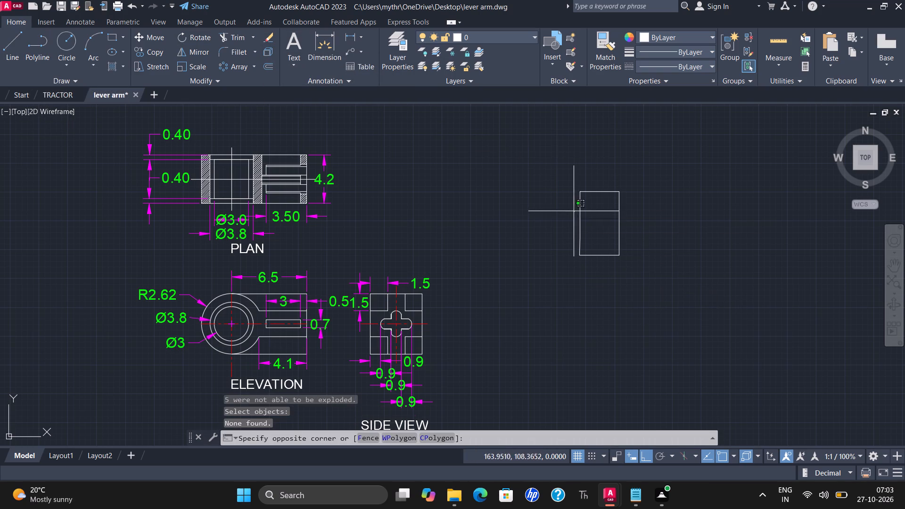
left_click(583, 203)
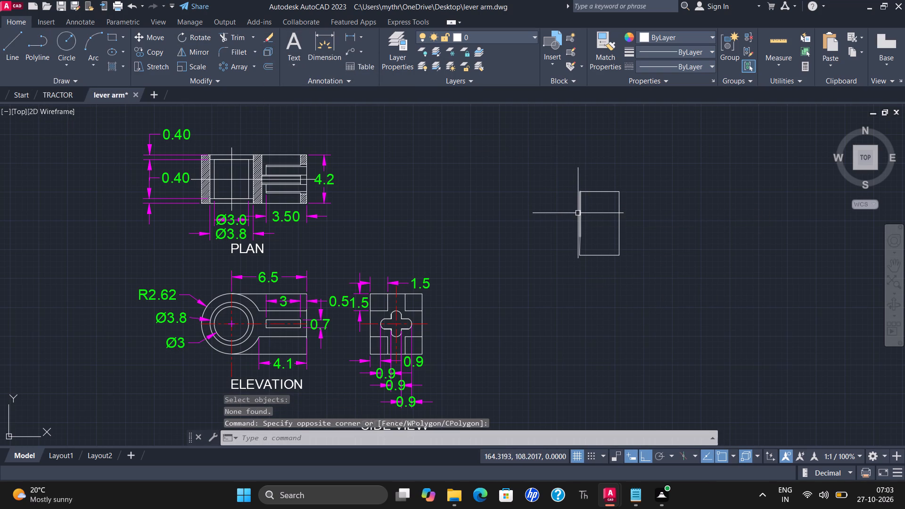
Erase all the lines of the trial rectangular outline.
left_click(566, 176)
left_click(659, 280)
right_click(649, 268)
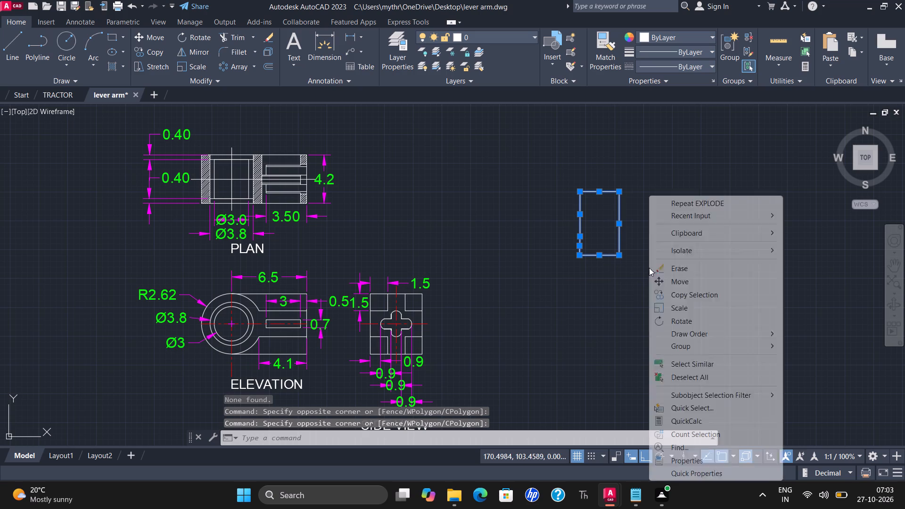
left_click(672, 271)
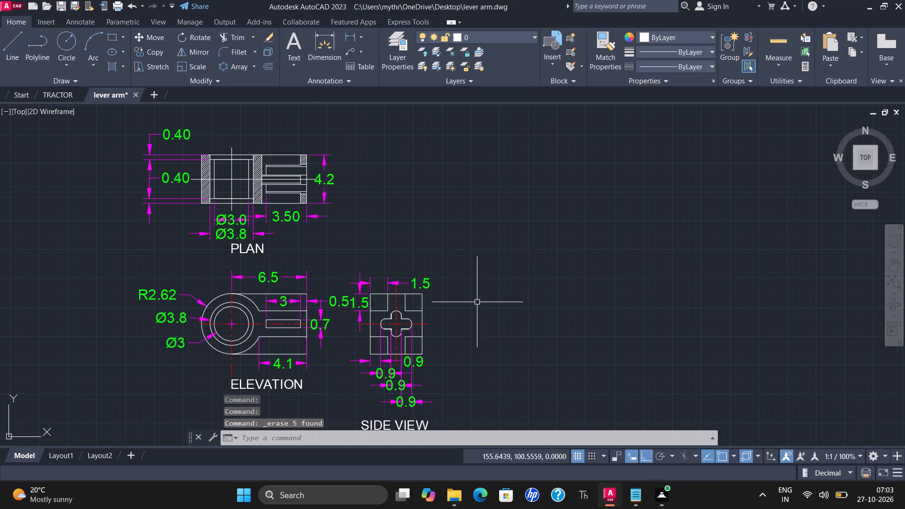
Save the lever arm drawing.
key("ctrl+s")
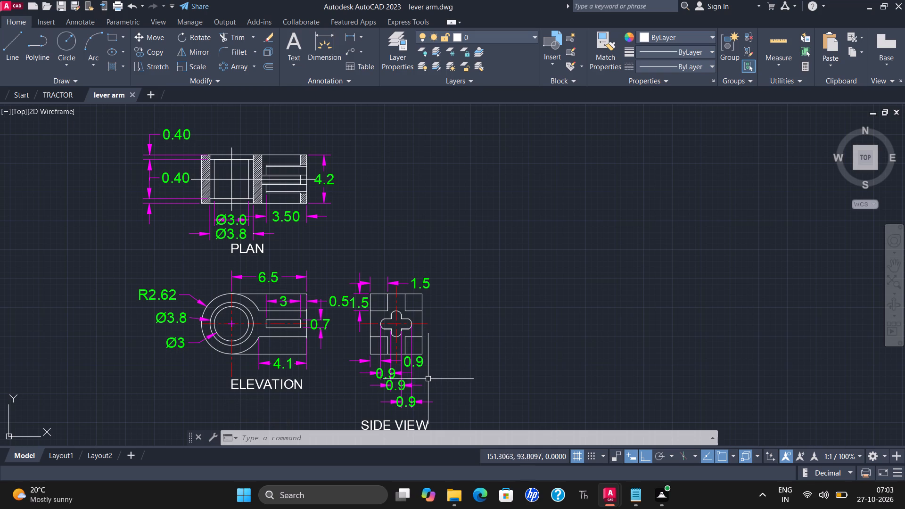
Turn on command log file recording with LOGFILEON.
left_click(383, 436)
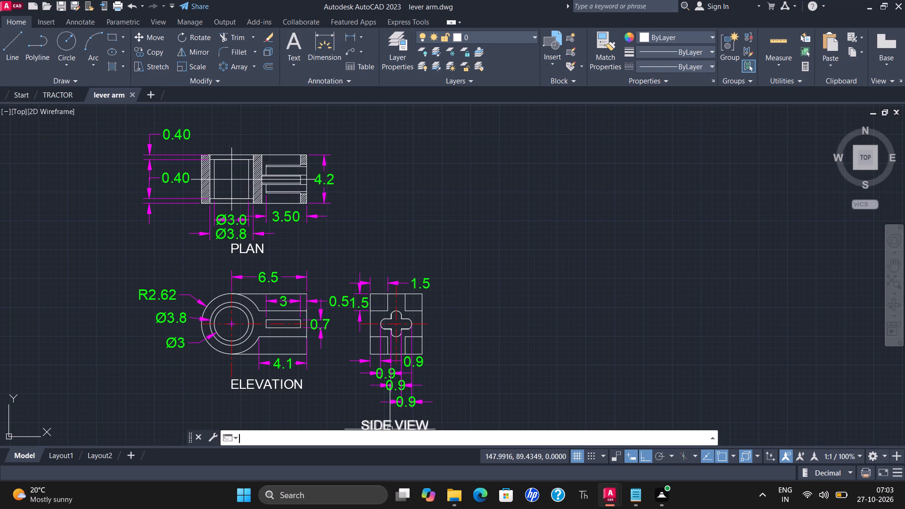
type("LO")
key("g")
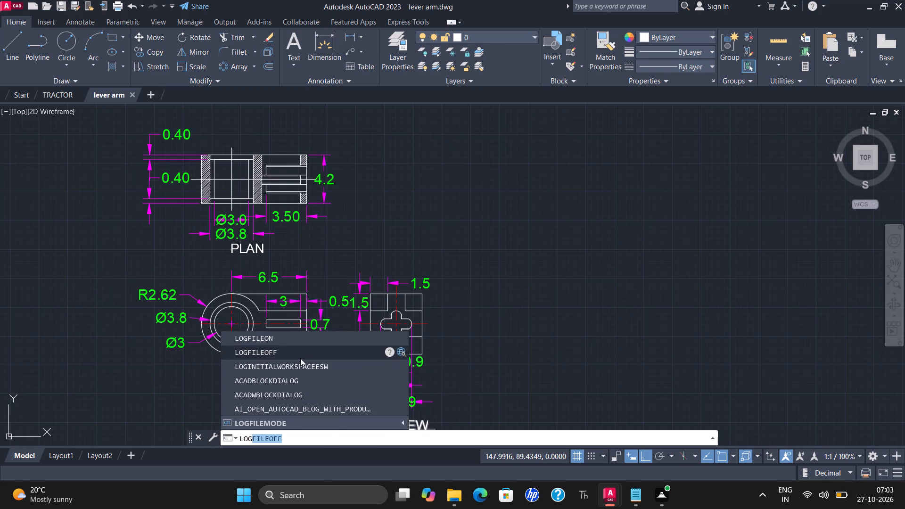
type("FILE")
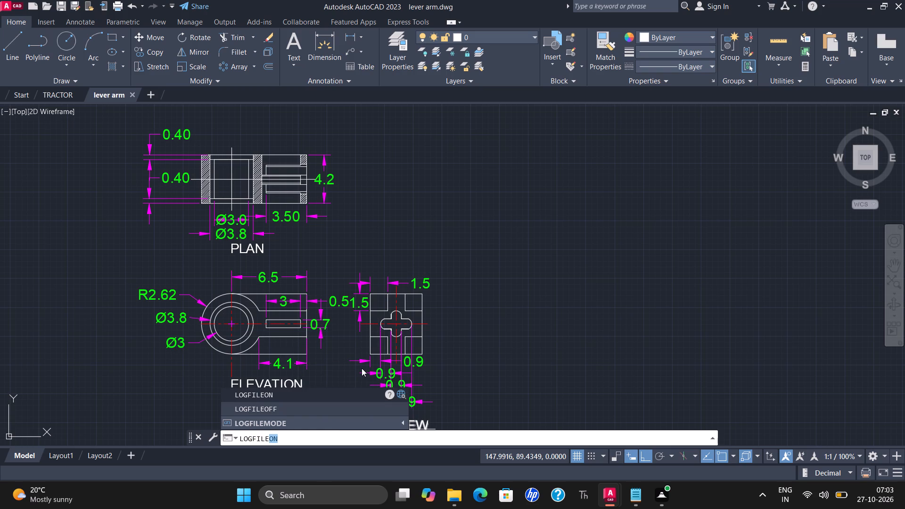
key("Return")
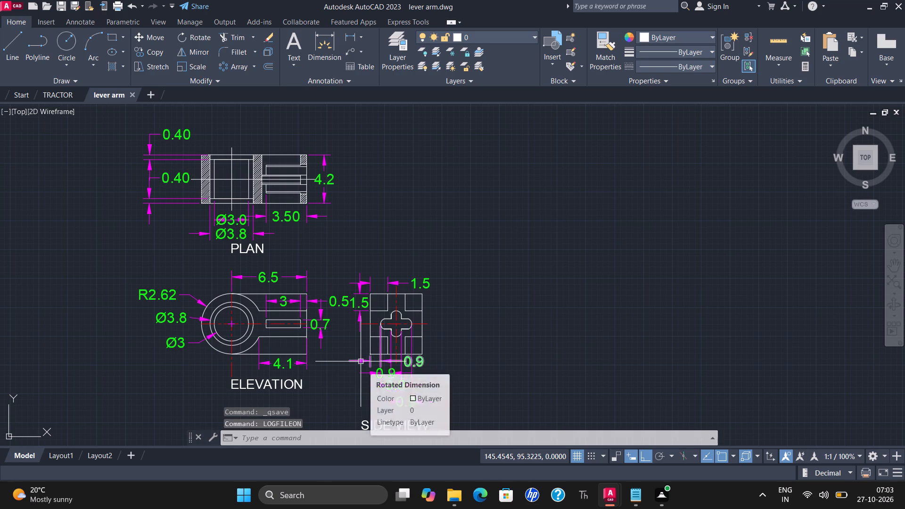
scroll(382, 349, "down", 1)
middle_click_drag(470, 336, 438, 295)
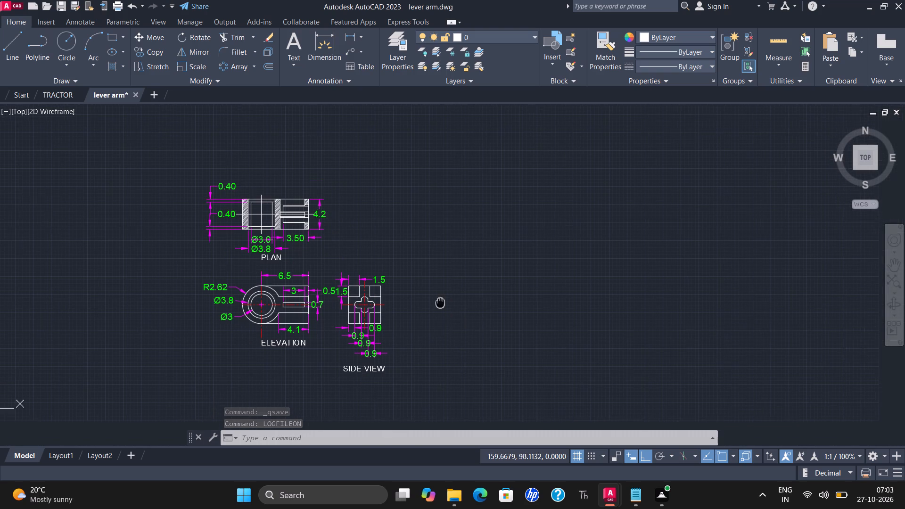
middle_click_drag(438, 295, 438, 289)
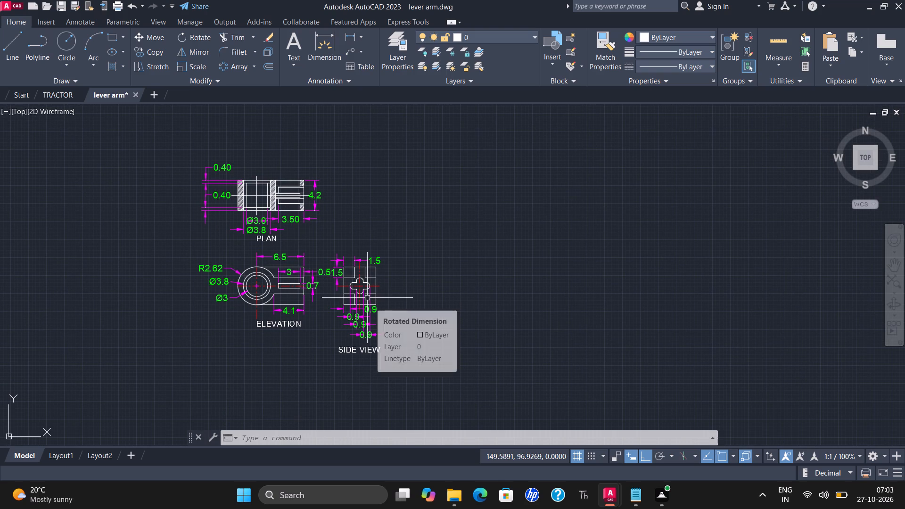